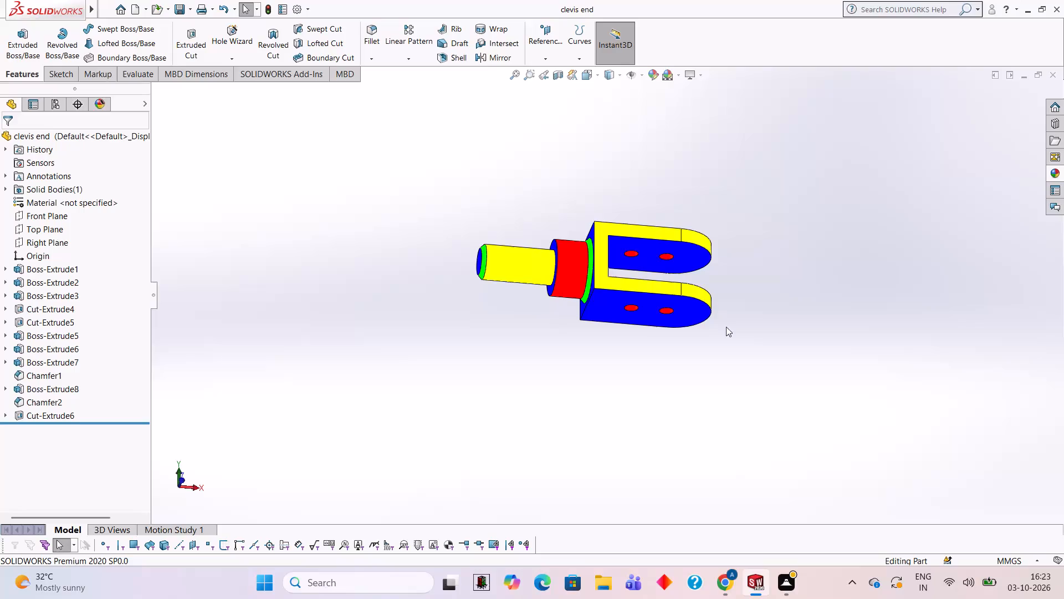
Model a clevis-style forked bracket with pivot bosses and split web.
Close the clevis end part and create a new part document.
left_click(1052, 76)
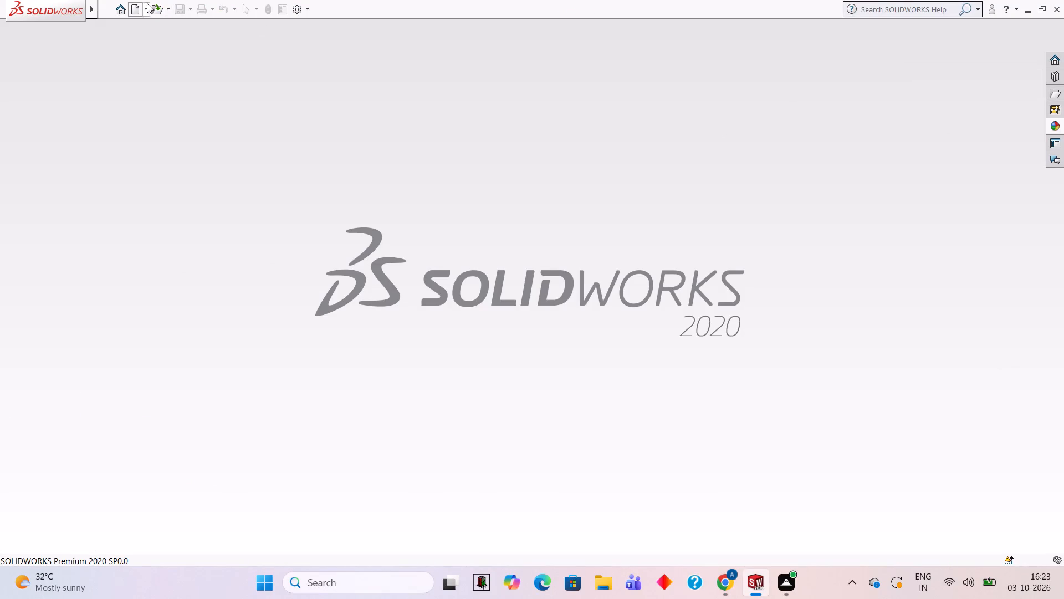
left_click(131, 15)
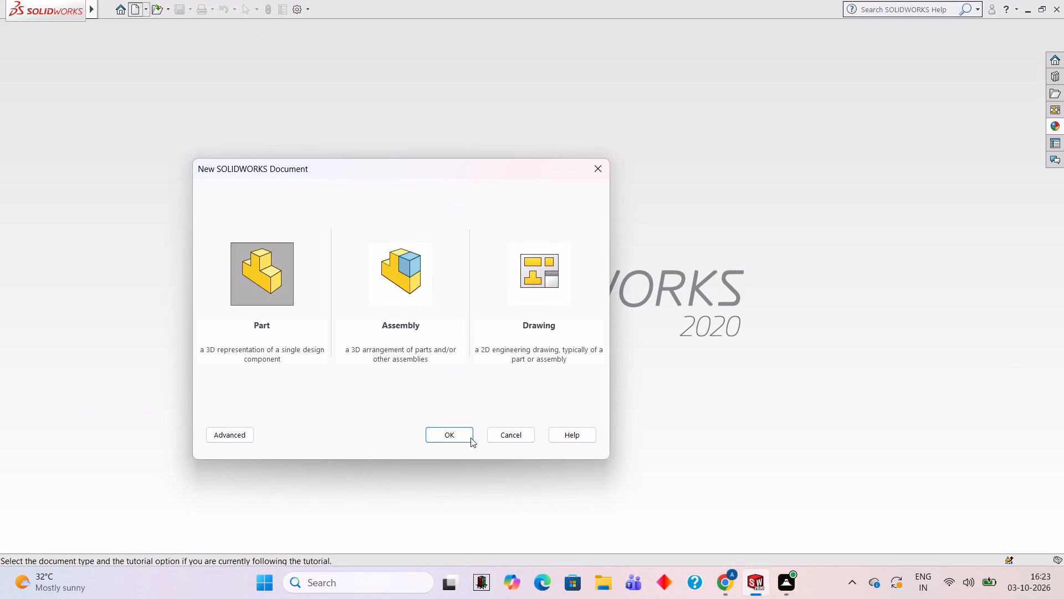
left_click(453, 435)
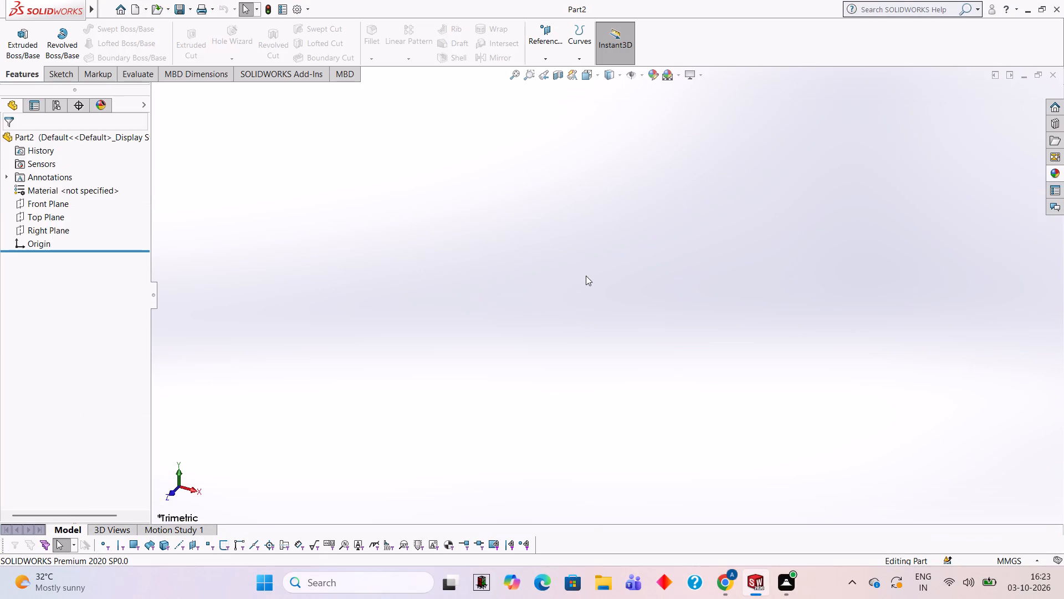
Start a sketch on the Front Plane and draw a 64 mm horizontal line from the origin along positive X.
left_click(47, 206)
left_click(53, 195)
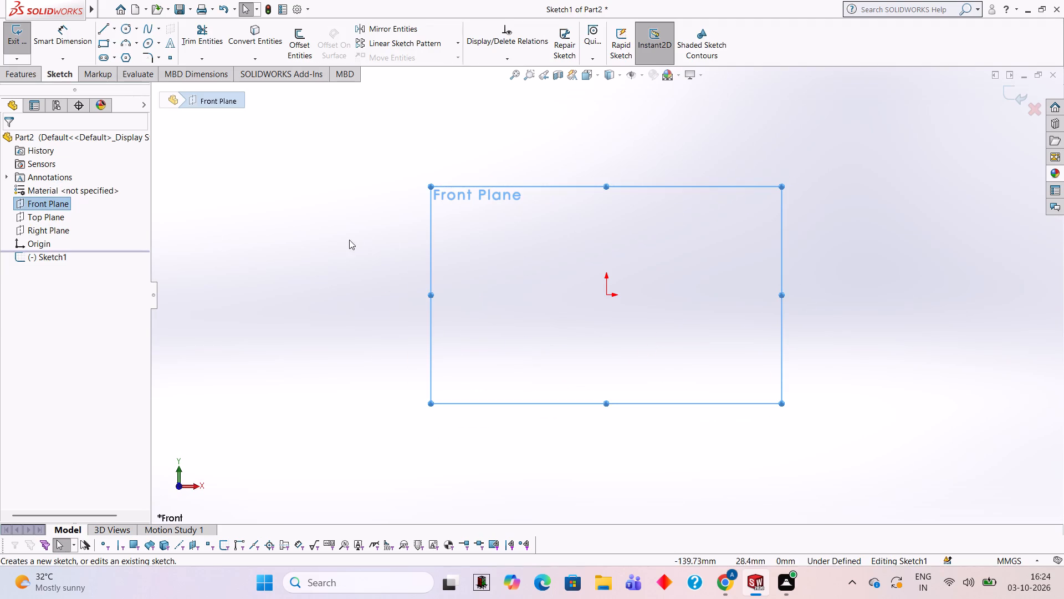
left_click(492, 241)
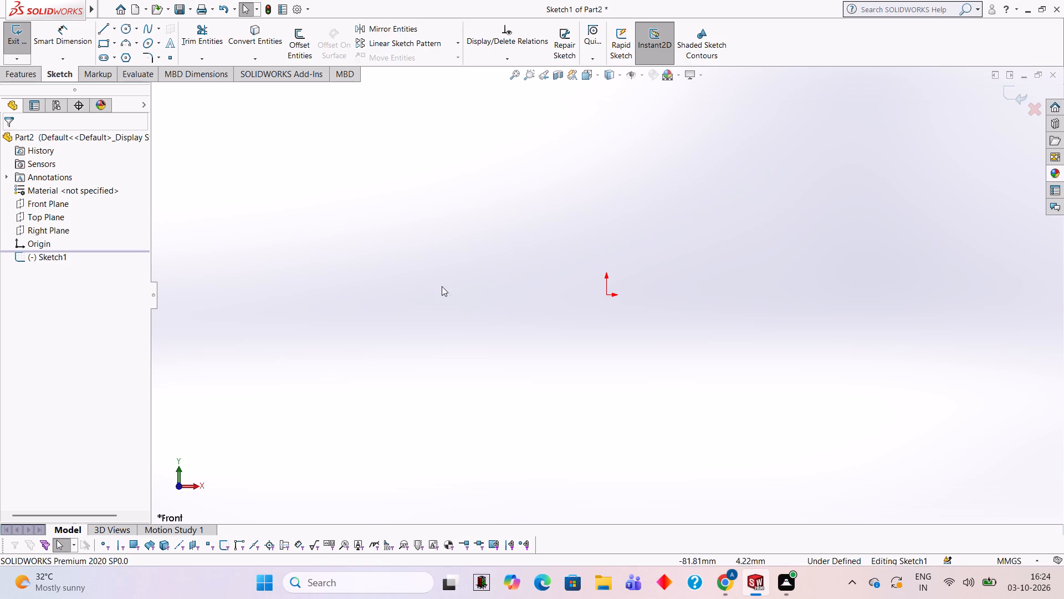
left_click(105, 24)
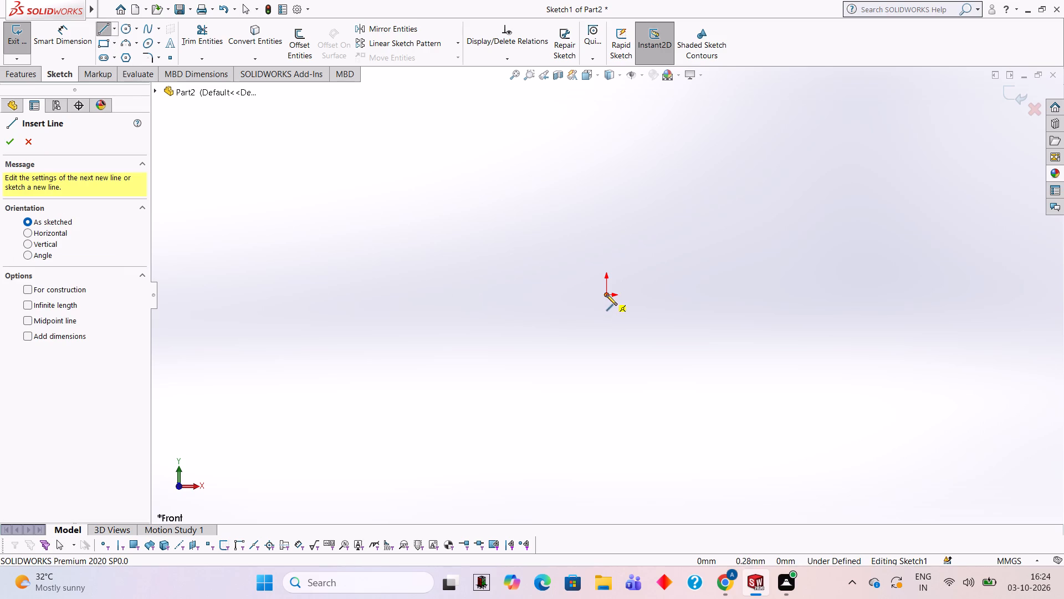
left_click(606, 295)
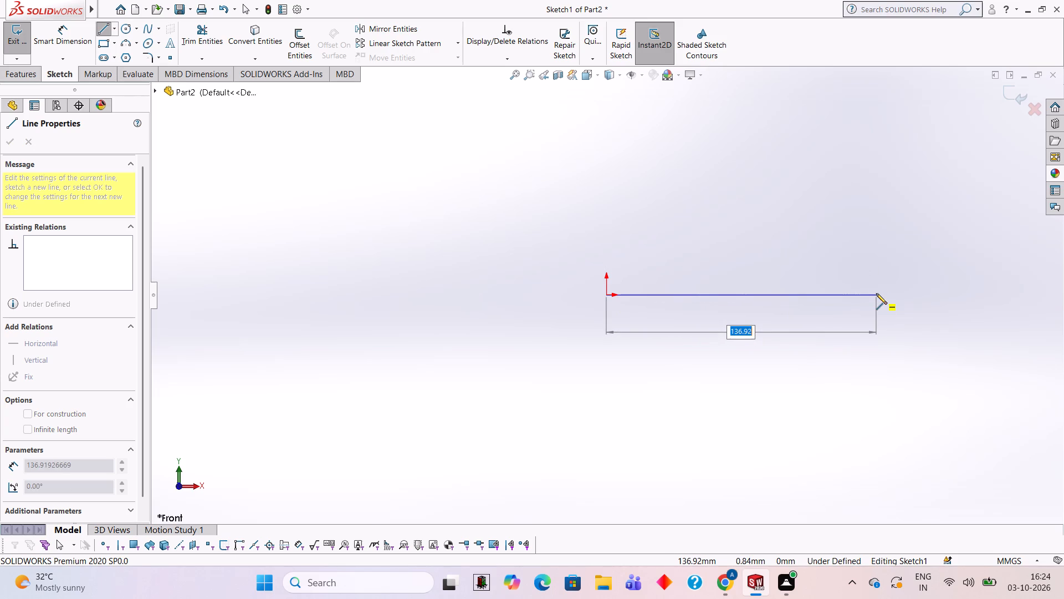
type("64")
key("Return")
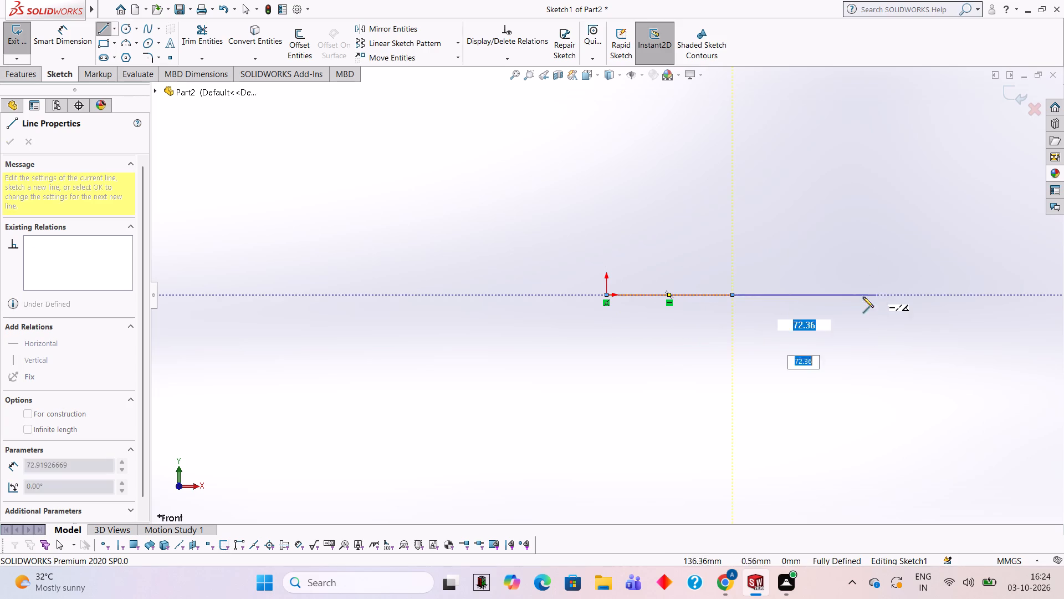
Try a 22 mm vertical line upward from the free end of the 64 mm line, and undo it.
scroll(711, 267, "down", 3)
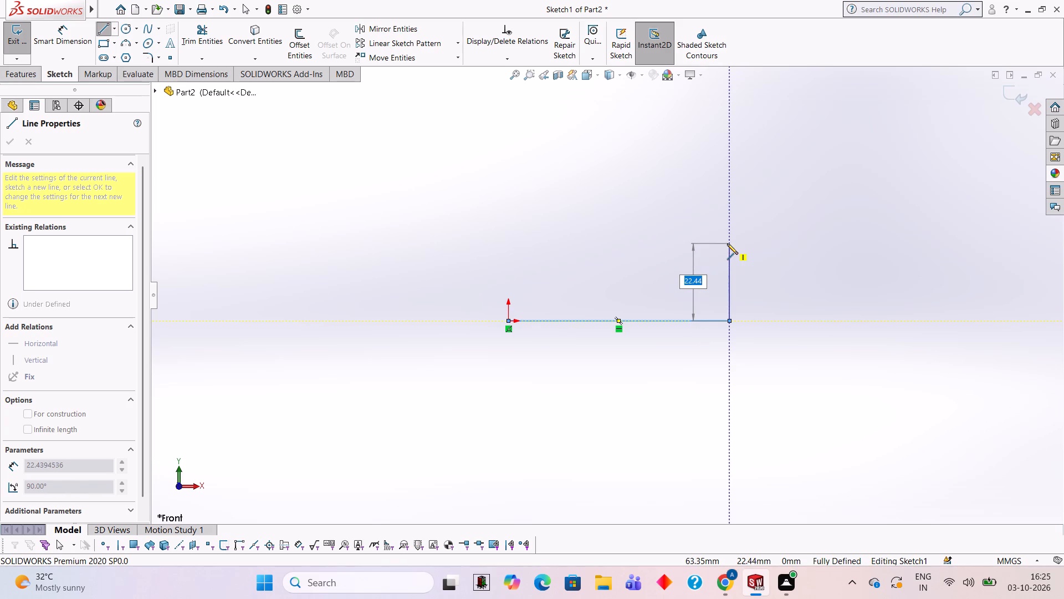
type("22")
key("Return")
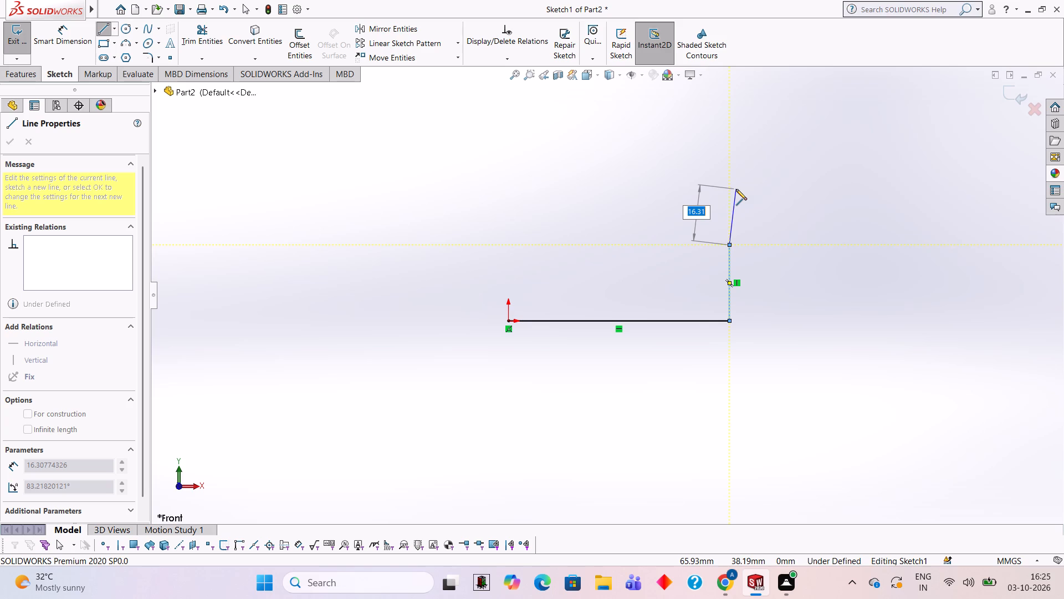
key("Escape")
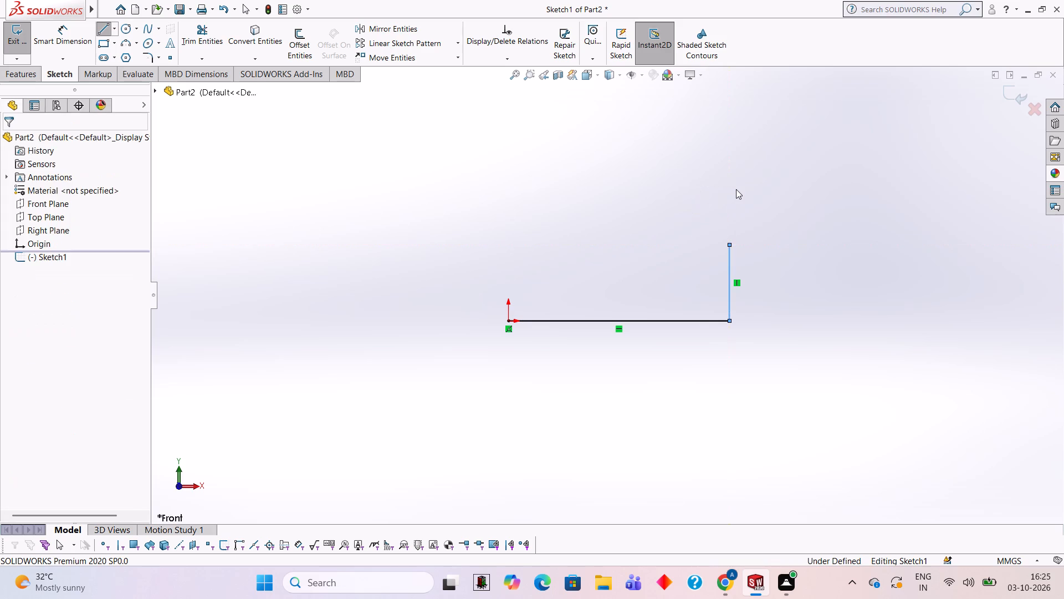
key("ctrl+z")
Switch to Calculator and compute 88 minus 44, closing it when done.
scroll(662, 441, "up", 3)
scroll(662, 426, "down", 3)
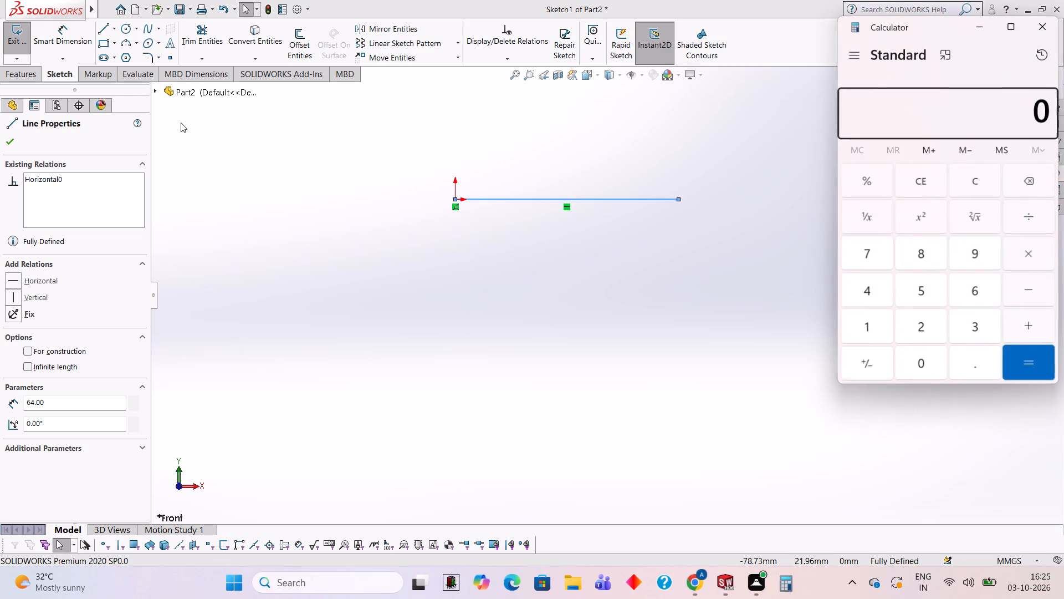
type("88-44")
key("Return")
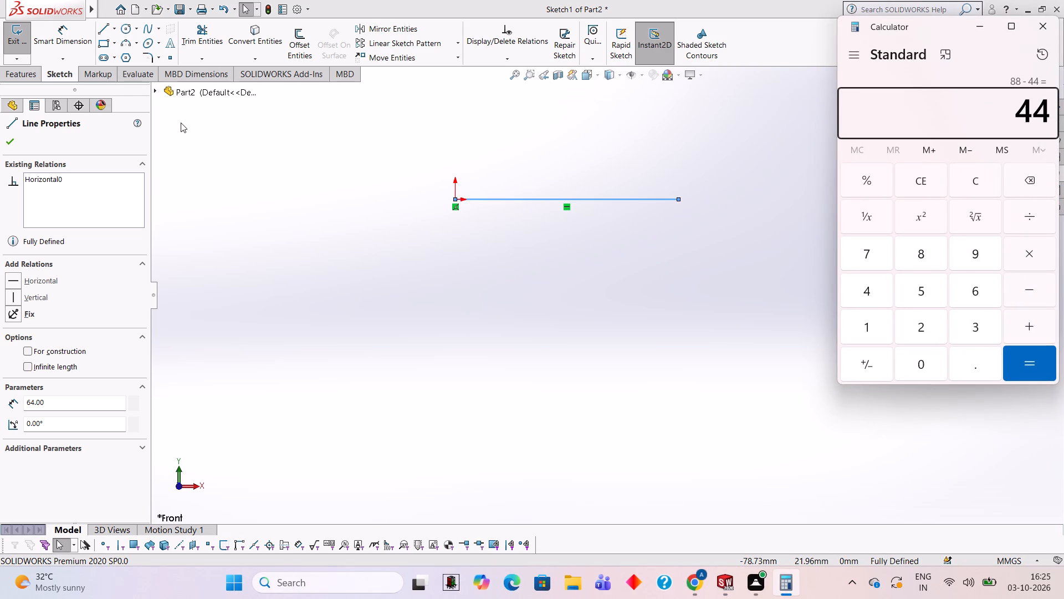
left_click(1037, 31)
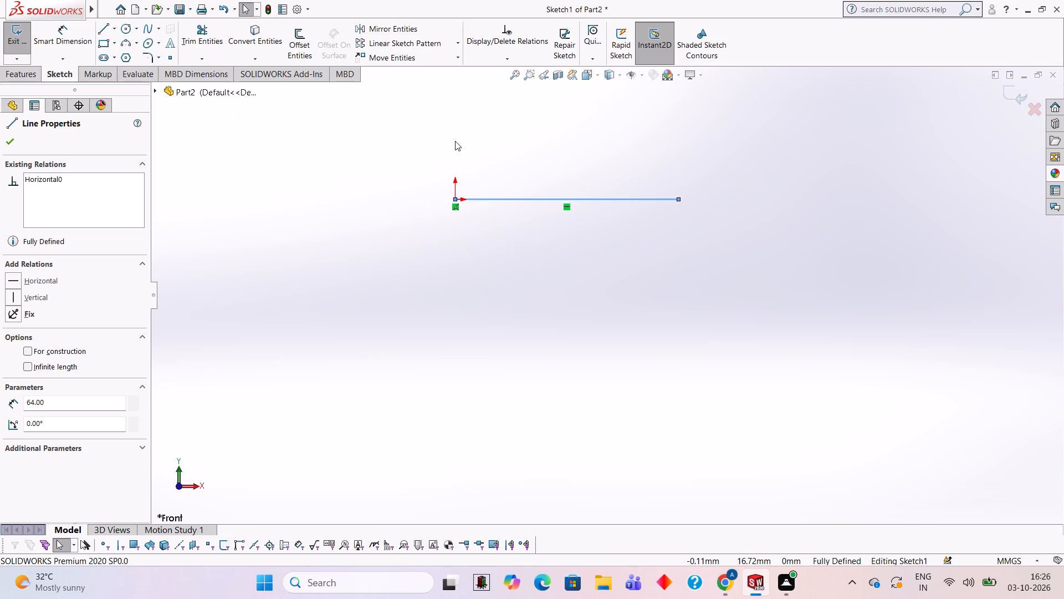
Draw connected lines from the origin: 88 mm straight down, 64 mm horizontally along positive X, and 22 mm up.
left_click(98, 28)
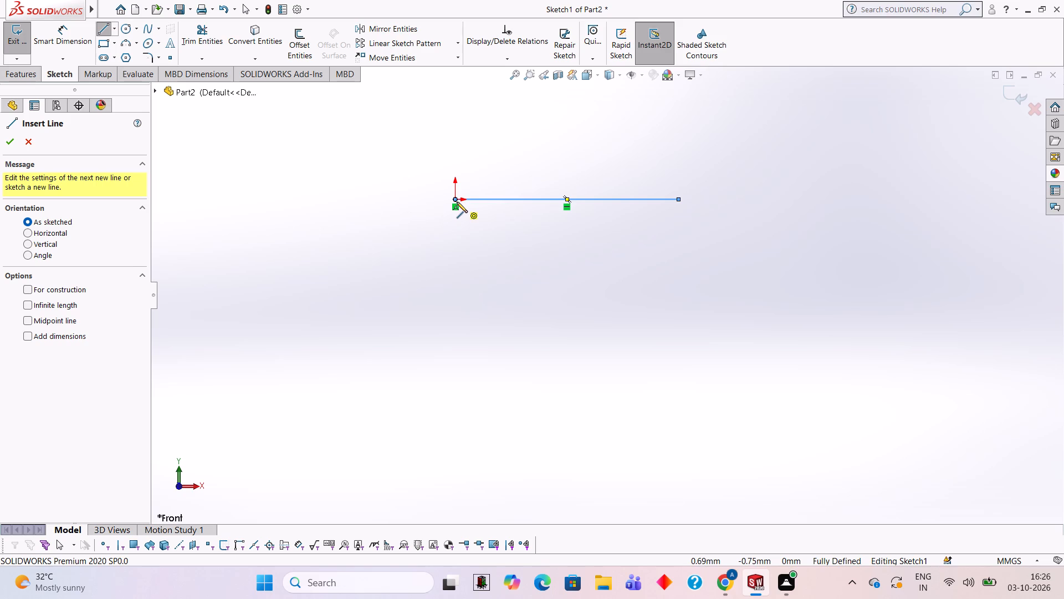
left_click(454, 200)
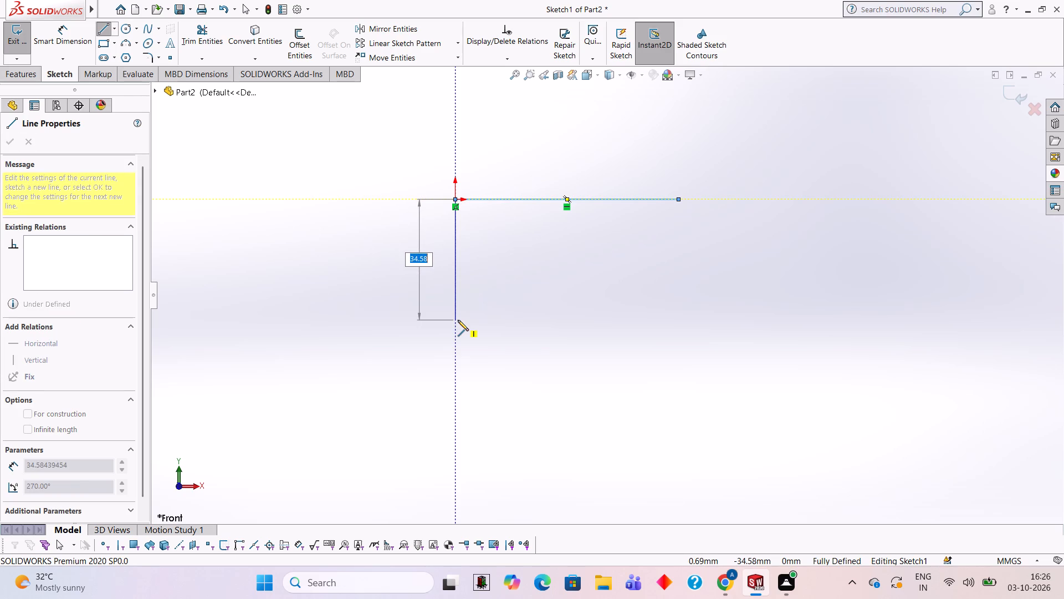
type("88")
key("Return")
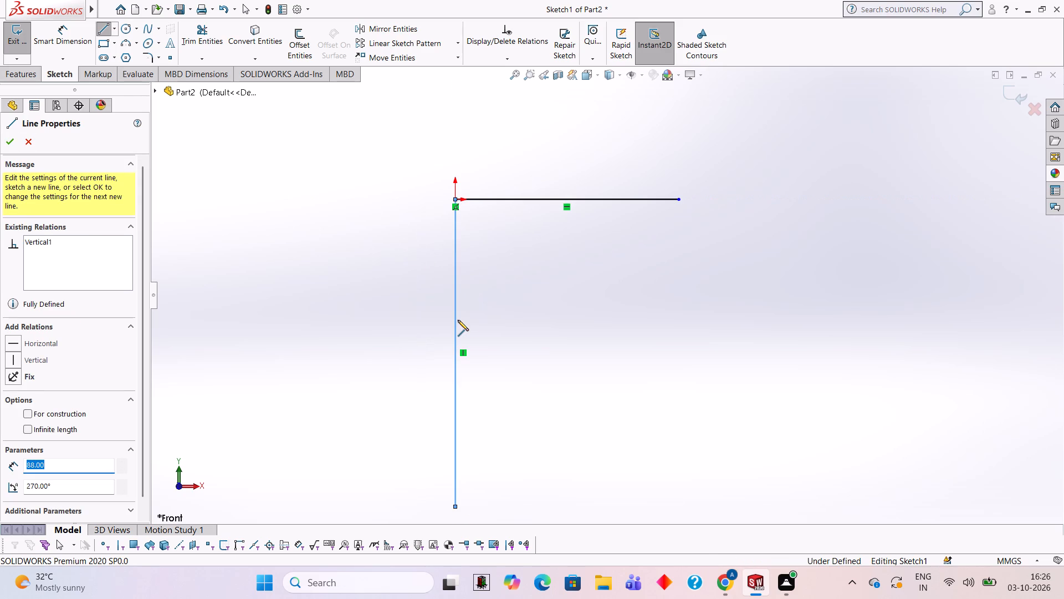
scroll(482, 414, "up", 2)
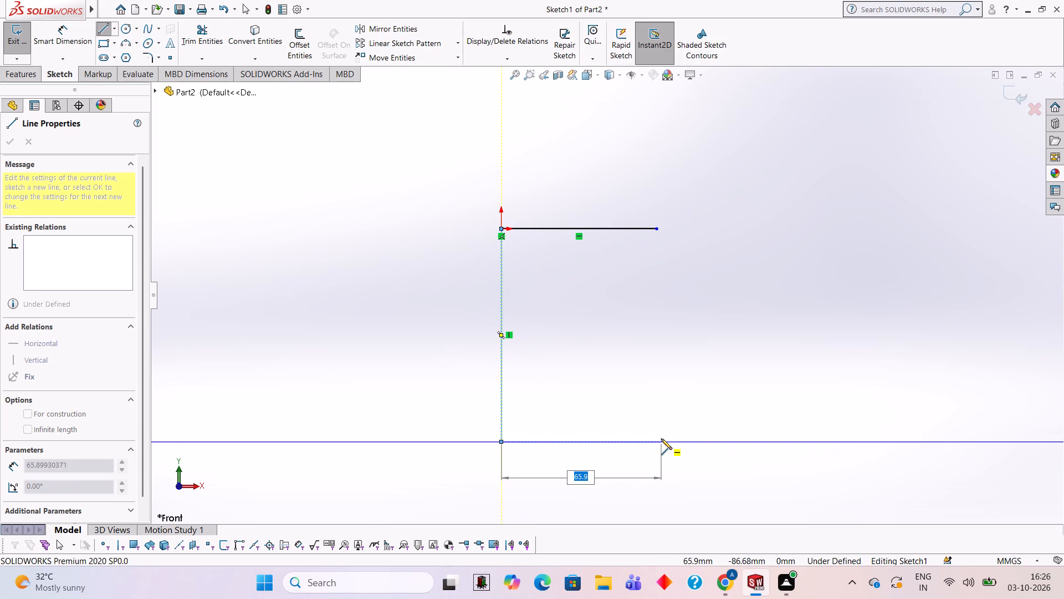
type("64")
key("Return")
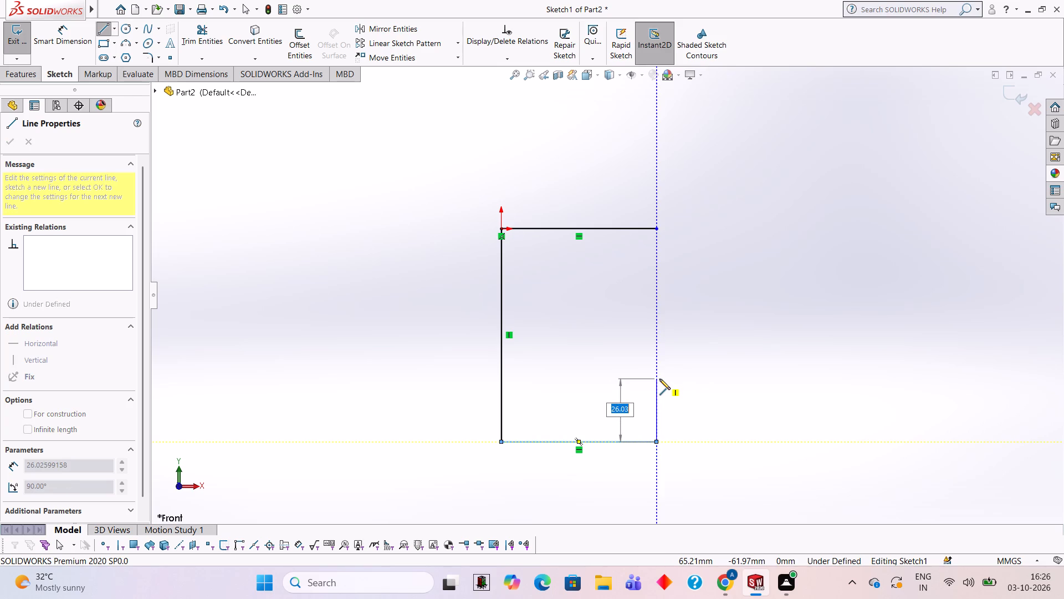
type("22")
key("Return")
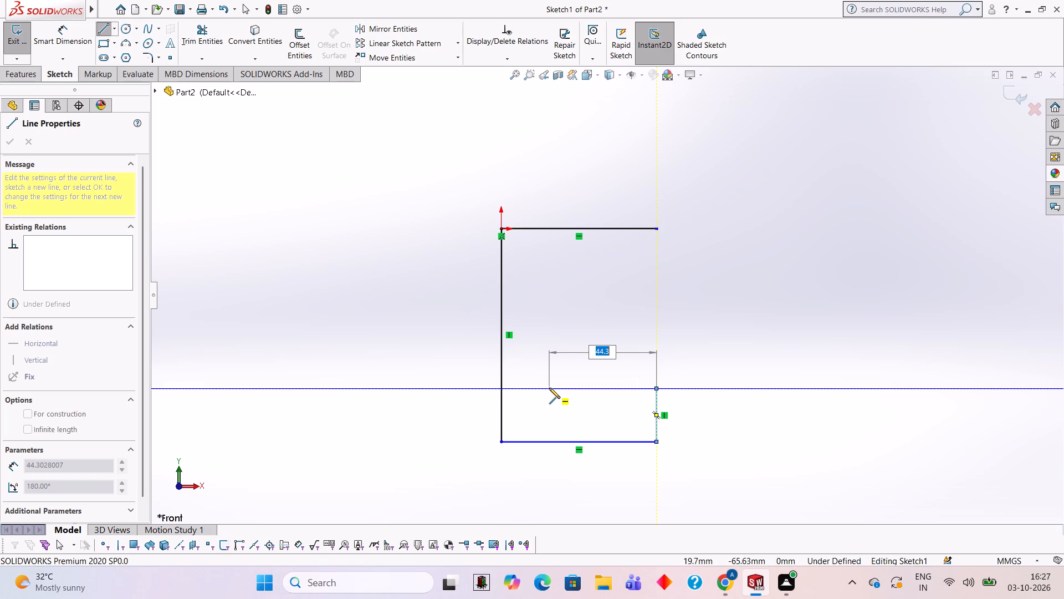
Complete the closed C-shaped profile with lines 48.76 mm inward, 44 mm up, 48.76 mm outward, and up to the top line's free end.
key("4")
type("8.76")
key("Return")
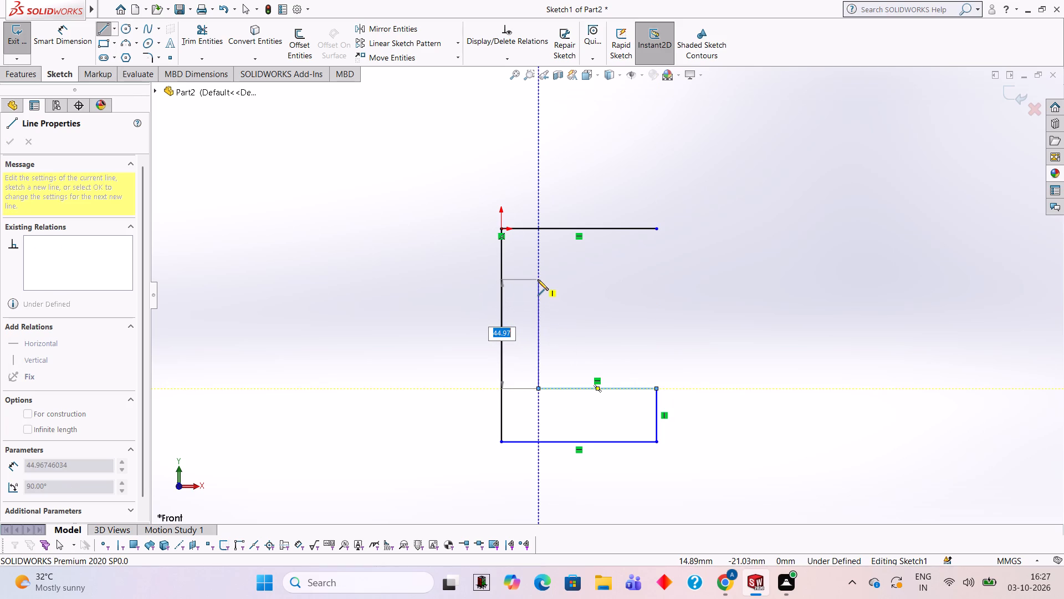
type("44")
key("Return")
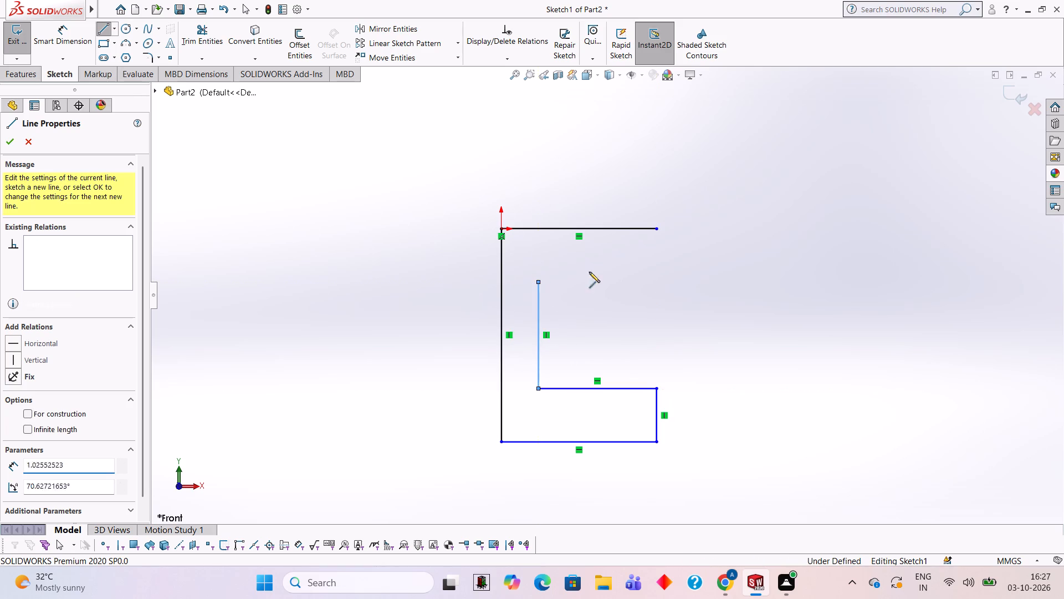
left_click(657, 279)
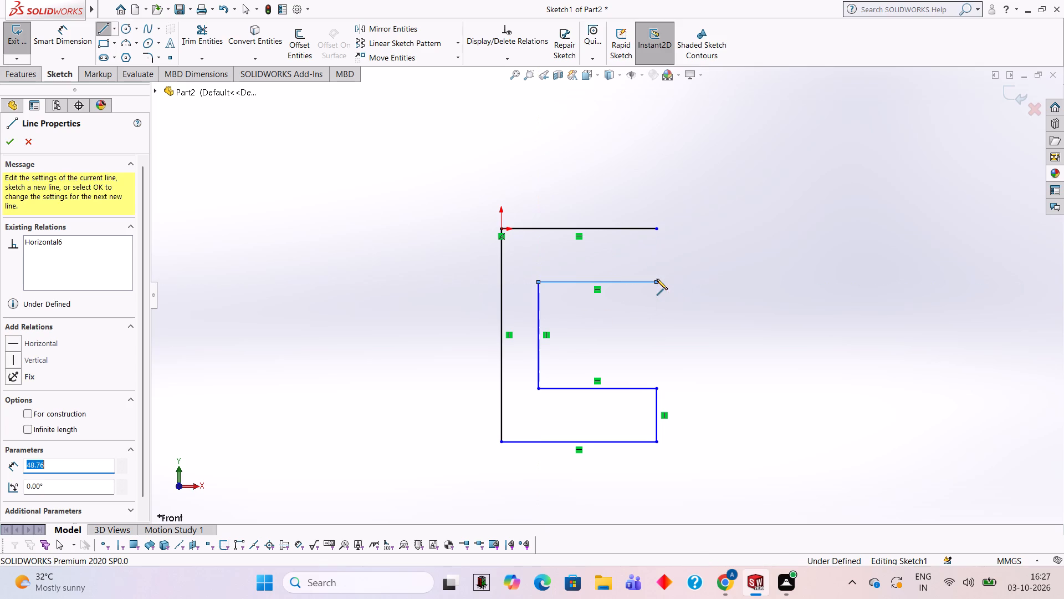
left_click(655, 227)
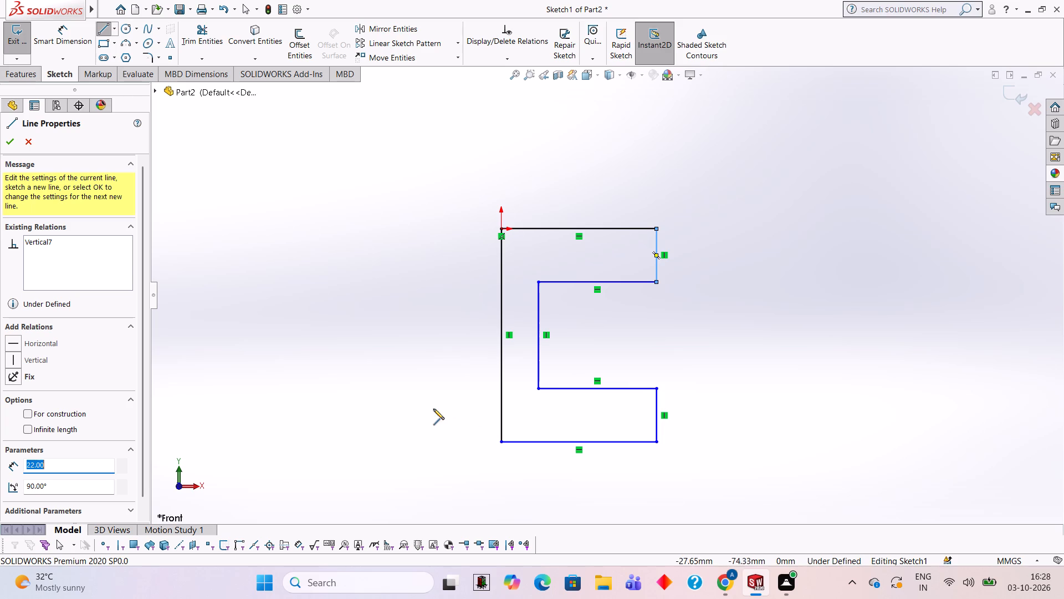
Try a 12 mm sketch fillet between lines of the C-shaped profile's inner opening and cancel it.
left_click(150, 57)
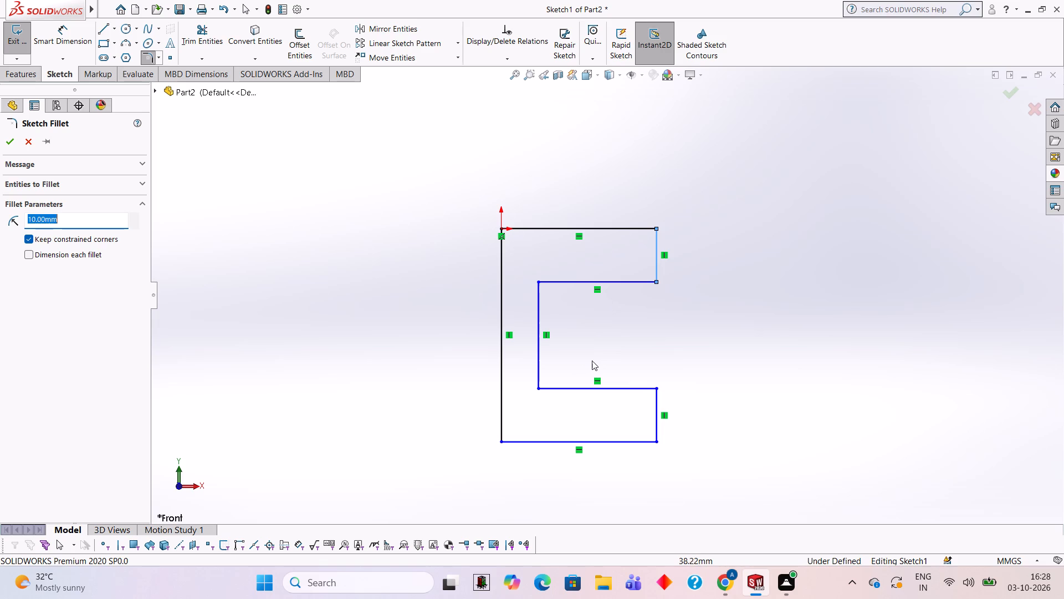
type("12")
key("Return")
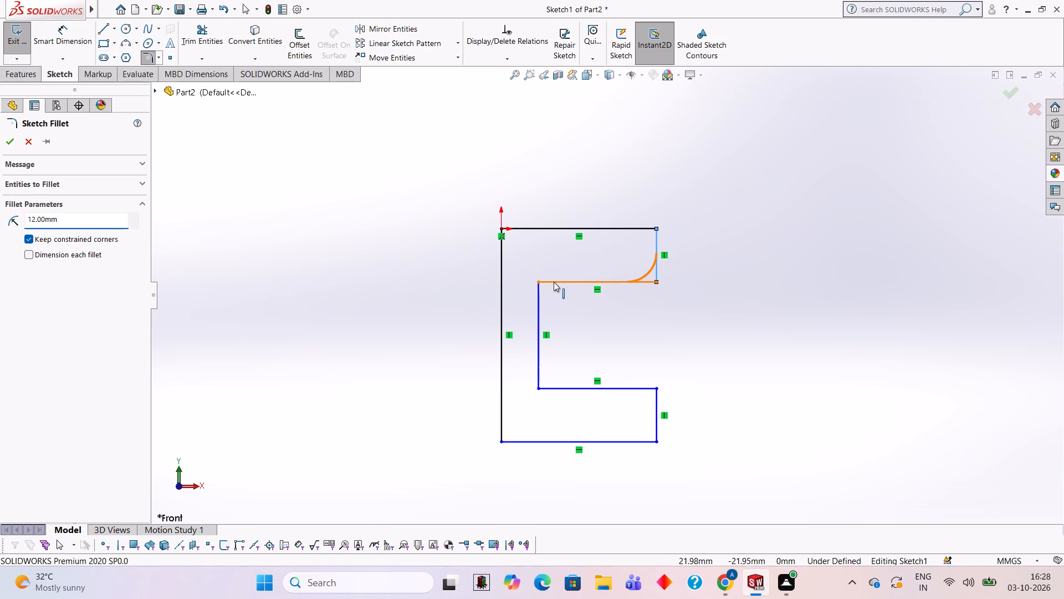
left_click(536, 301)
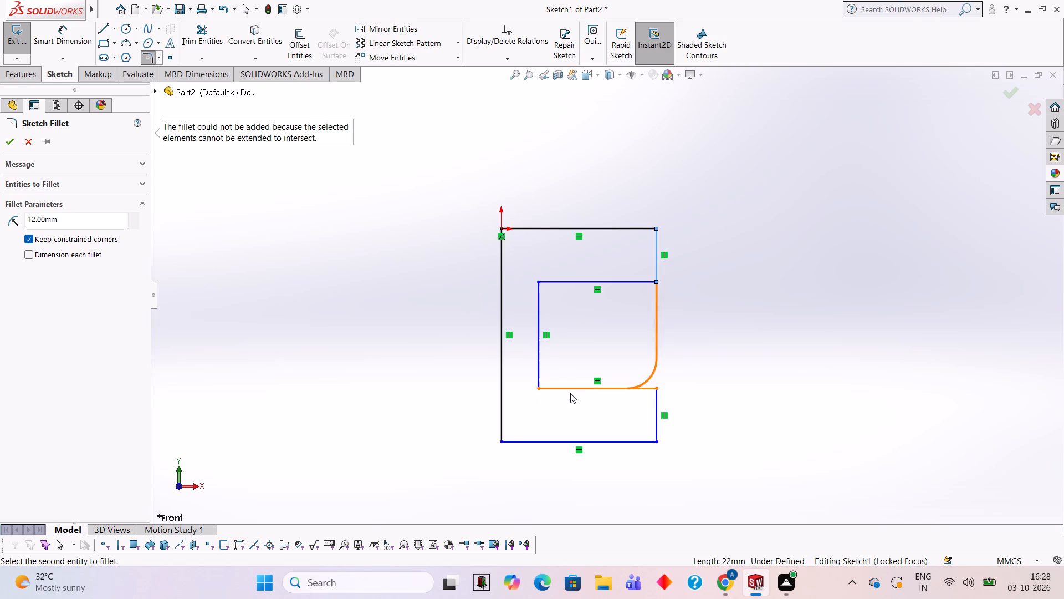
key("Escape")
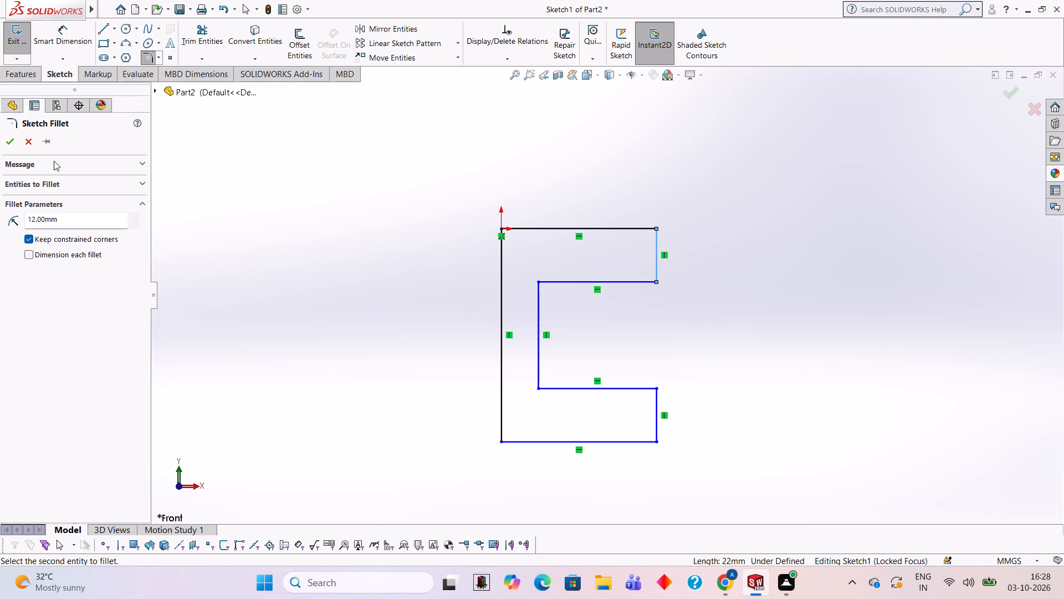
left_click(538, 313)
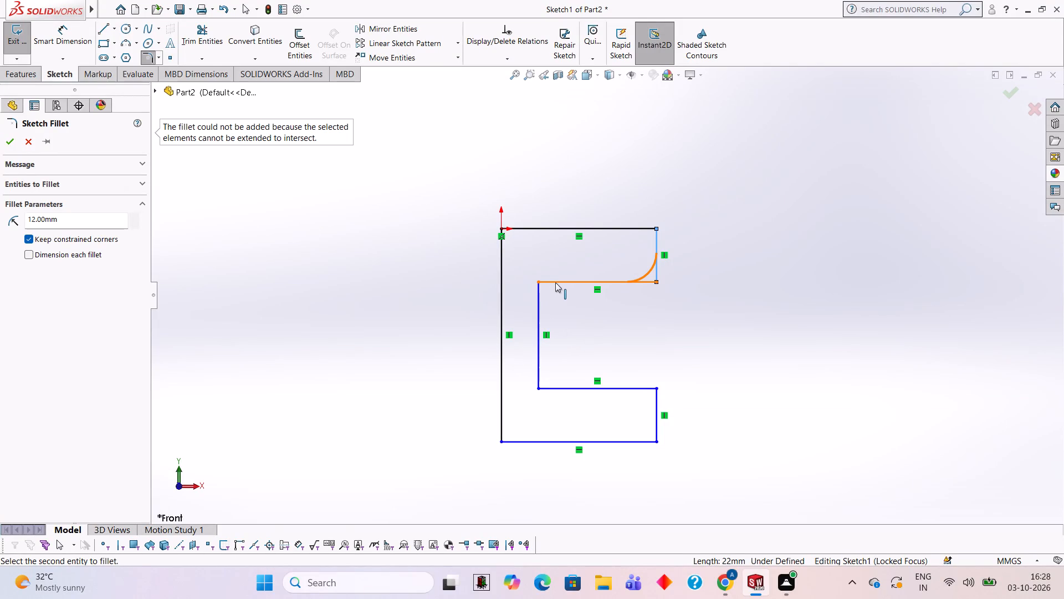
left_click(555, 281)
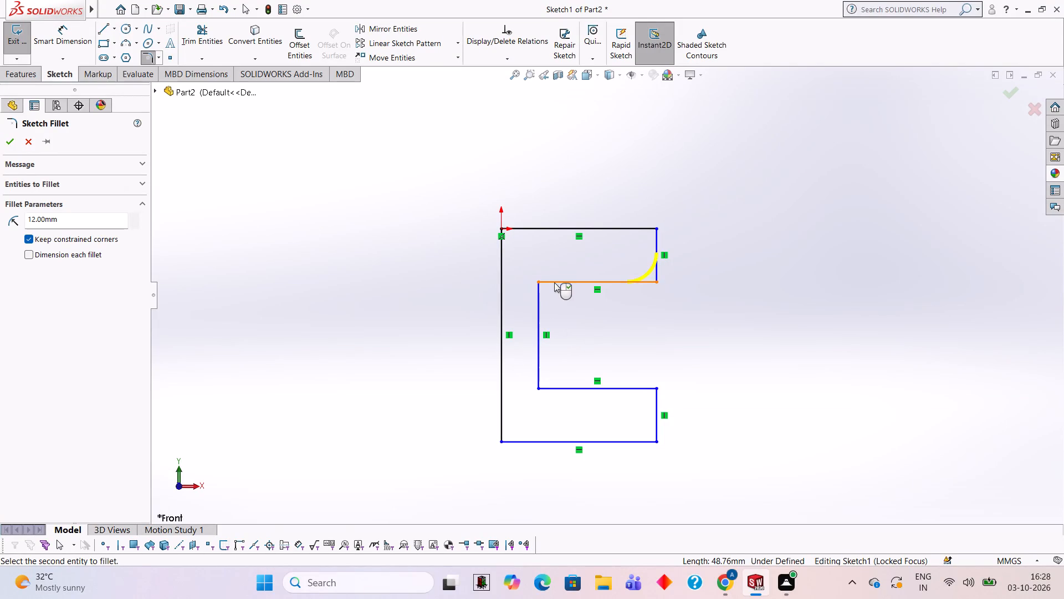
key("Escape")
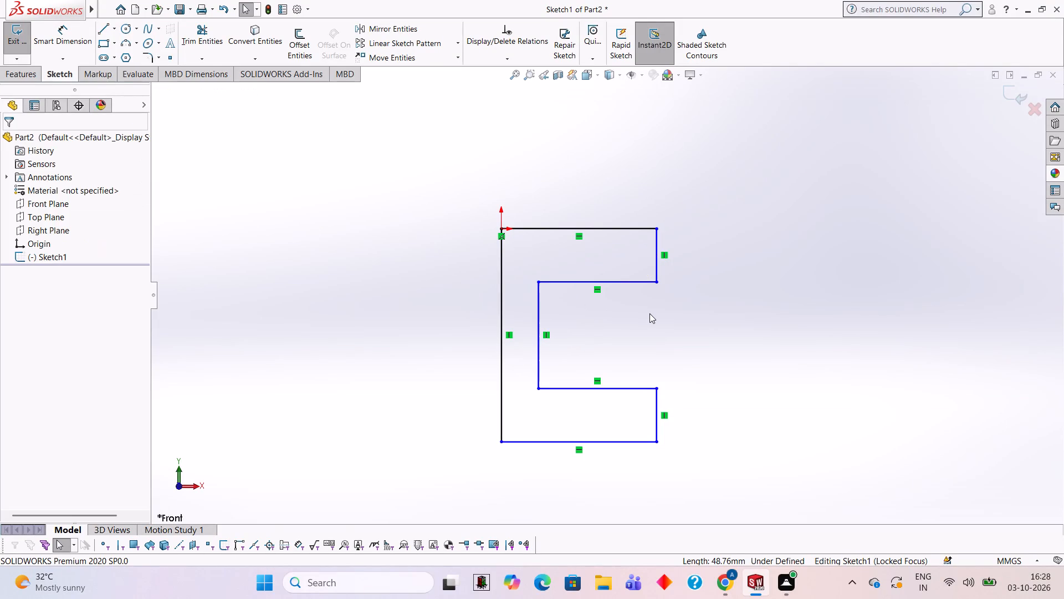
Round both inner corners of the C-shaped profile's opening with 12 mm sketch fillets.
middle_click_drag(566, 343, 753, 392)
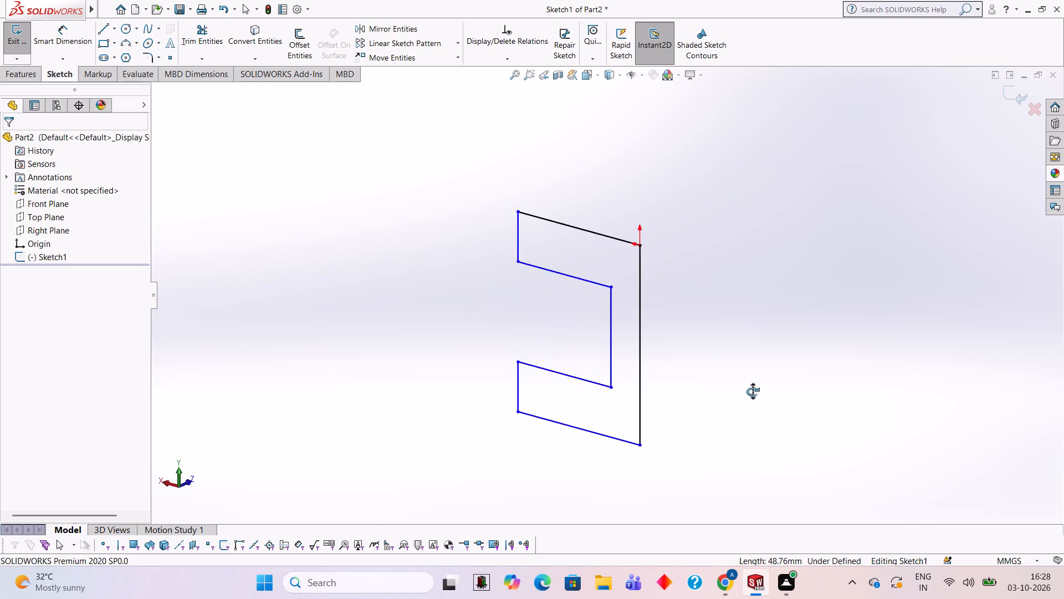
middle_click_drag(753, 392, 783, 343)
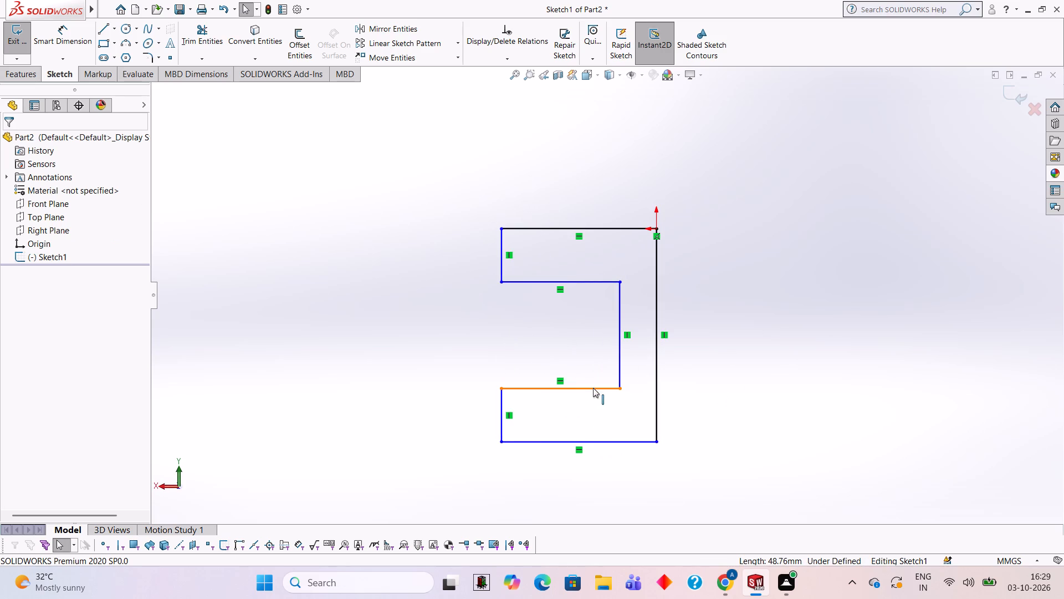
left_click(593, 388)
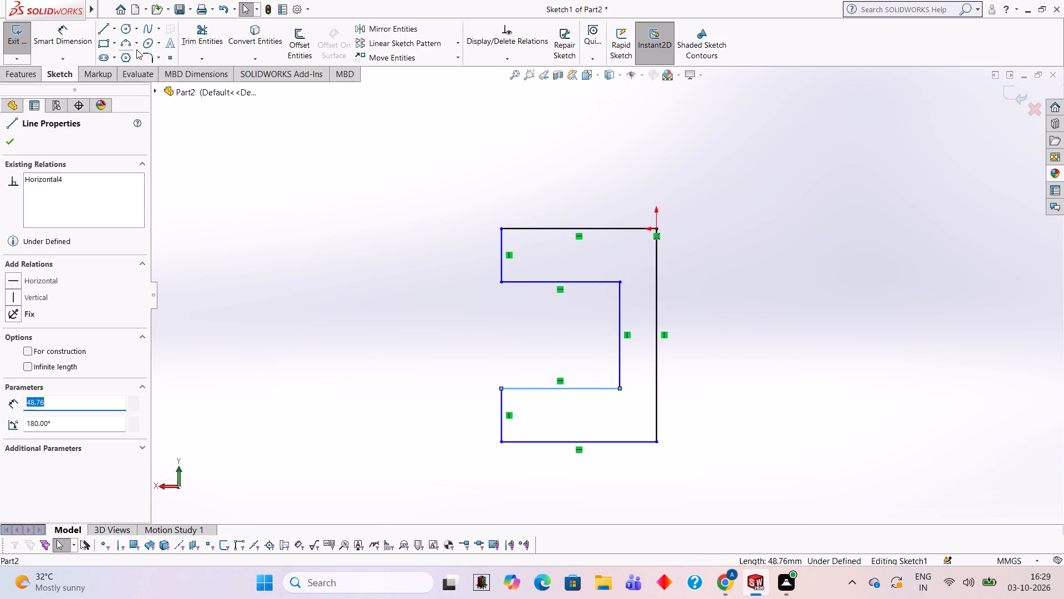
left_click(154, 61)
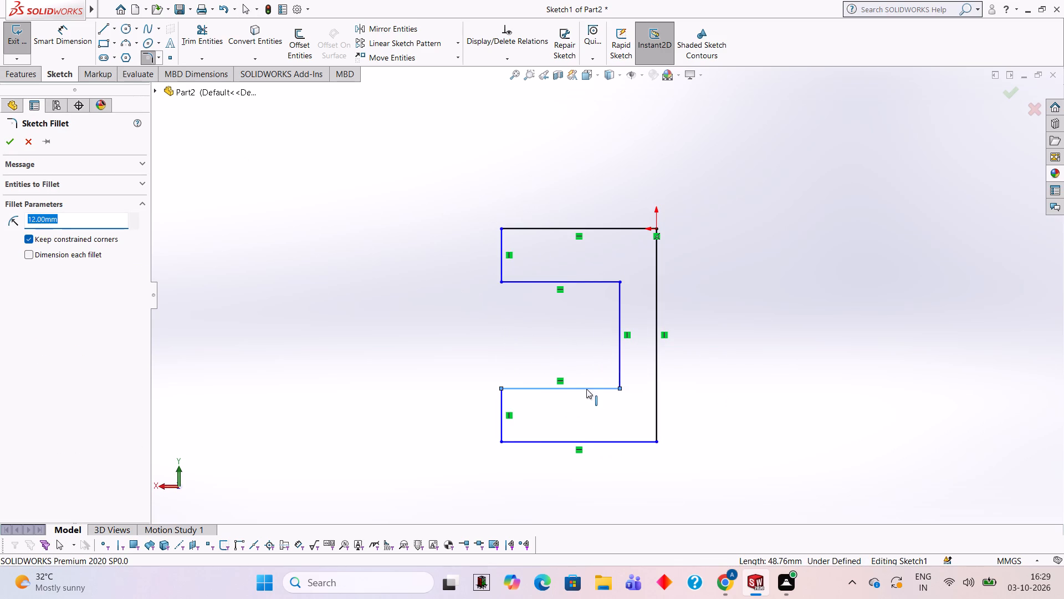
left_click(596, 389)
left_click(620, 370)
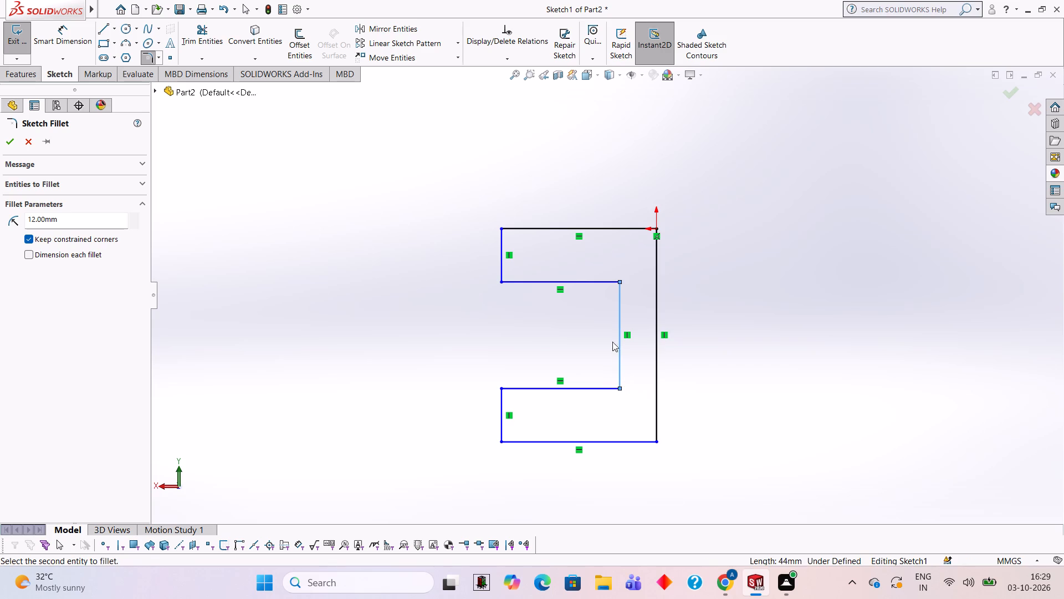
left_click(605, 283)
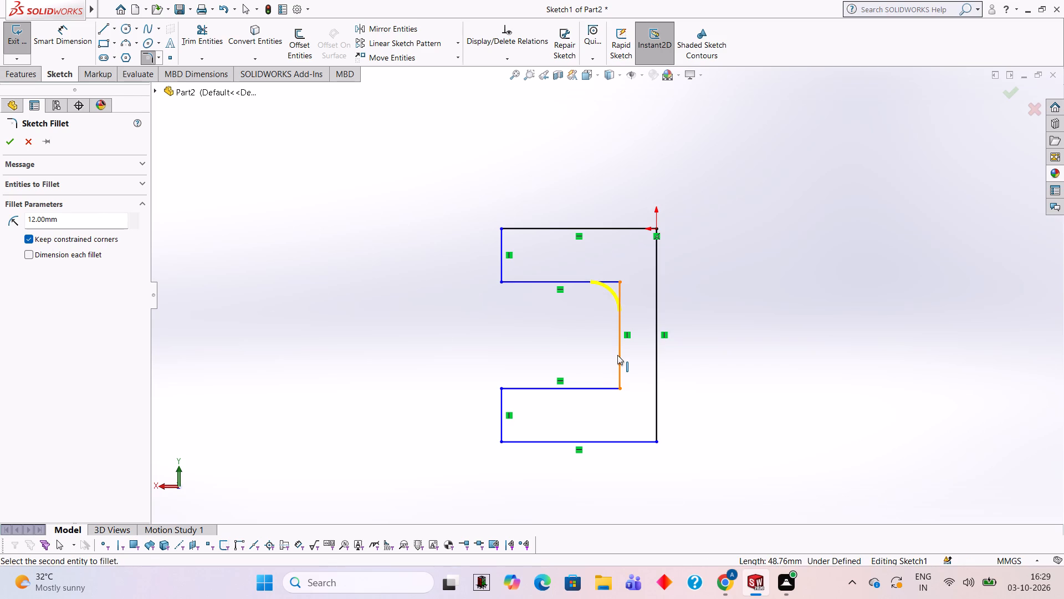
left_click(578, 388)
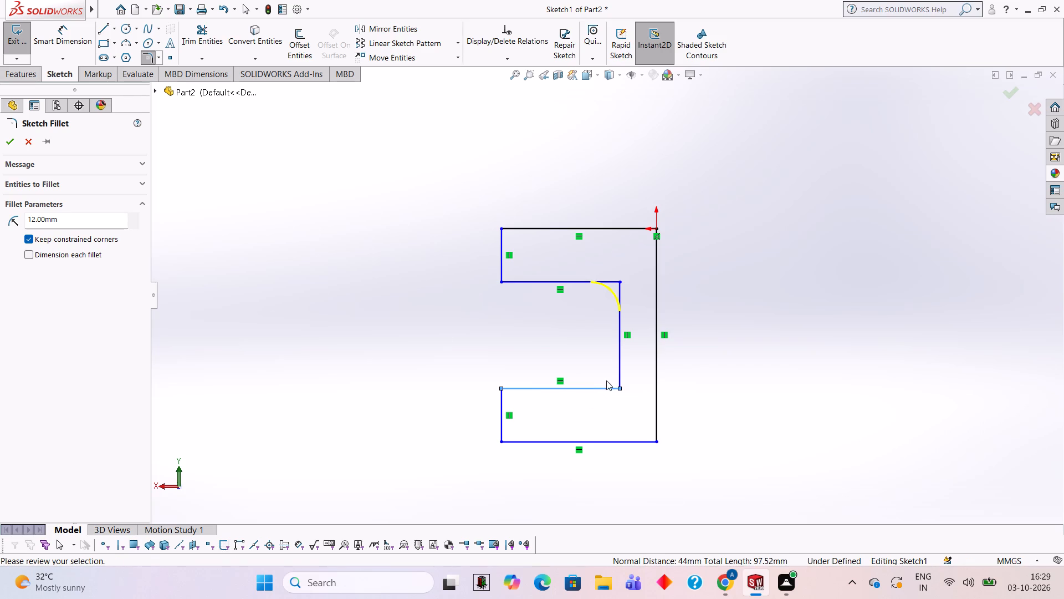
left_click(619, 372)
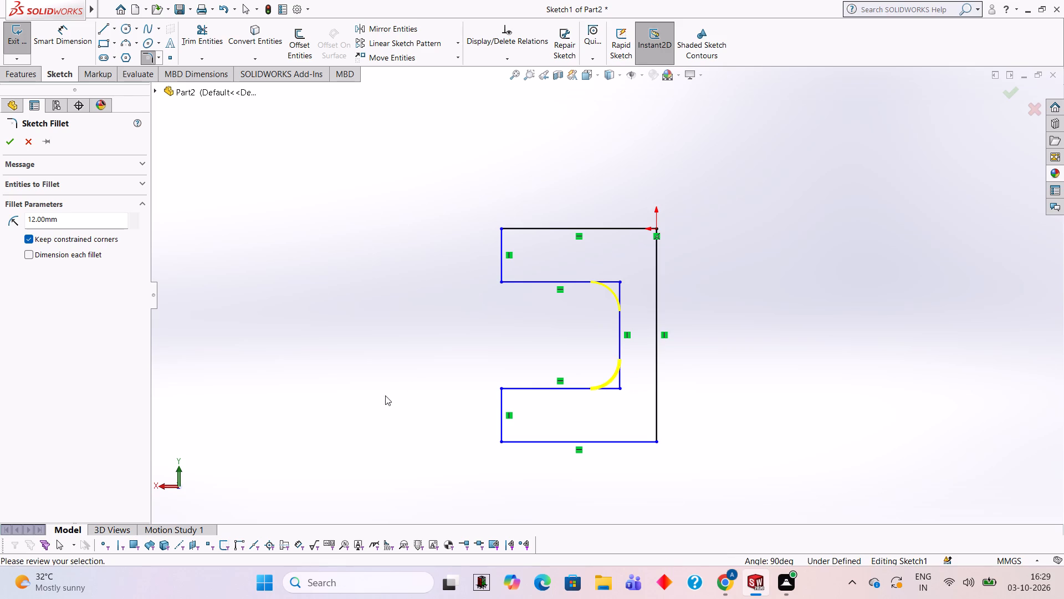
left_click(9, 139)
left_click(771, 289)
Dimension the length of the upper arm's short vertical end line with Smart Dimension.
middle_click_drag(773, 289, 726, 259)
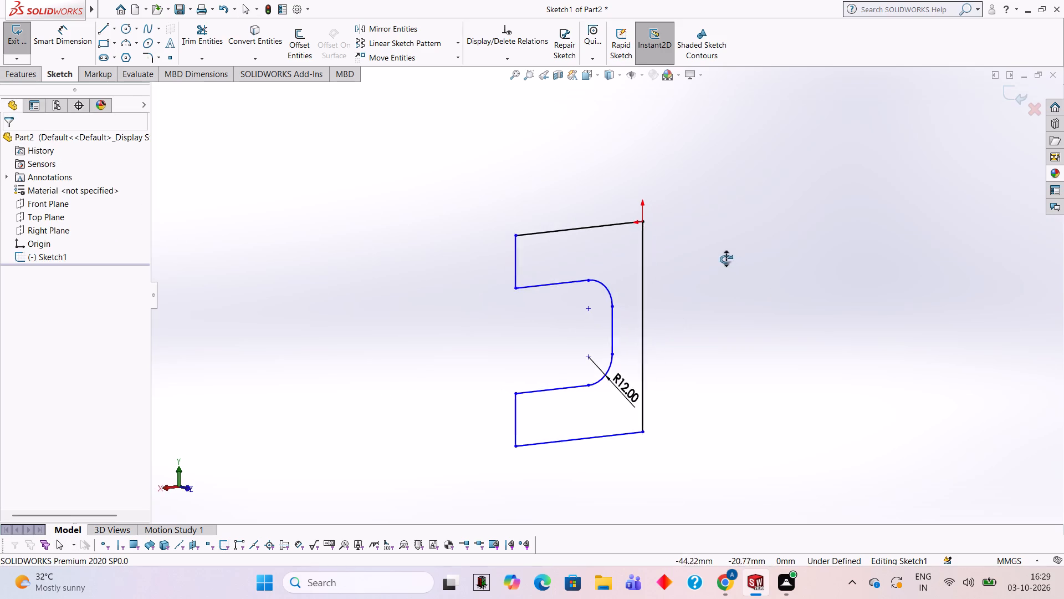
middle_click_drag(726, 259, 540, 307)
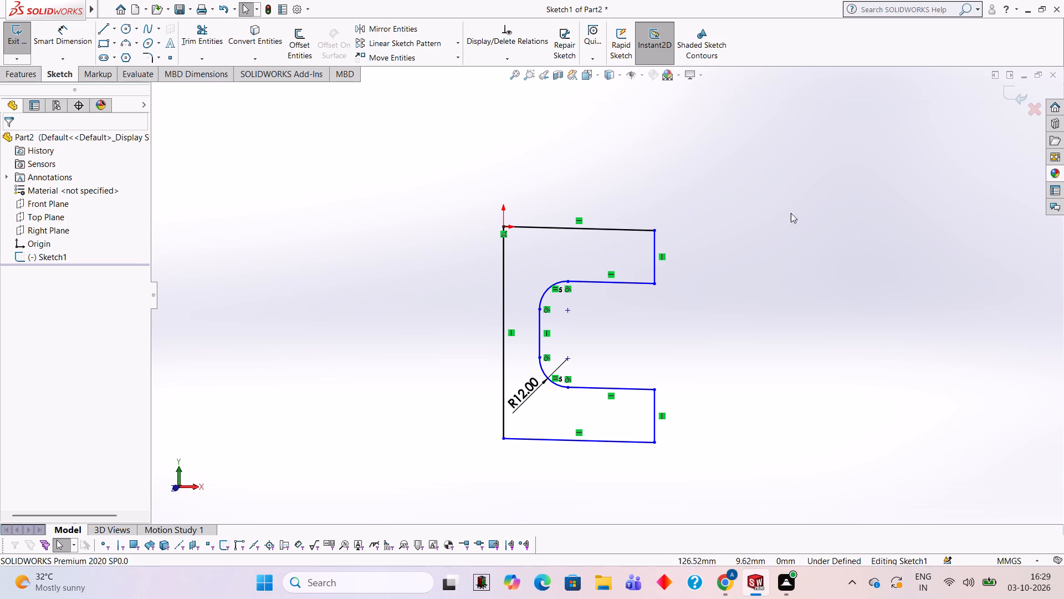
middle_click_drag(763, 225, 779, 226)
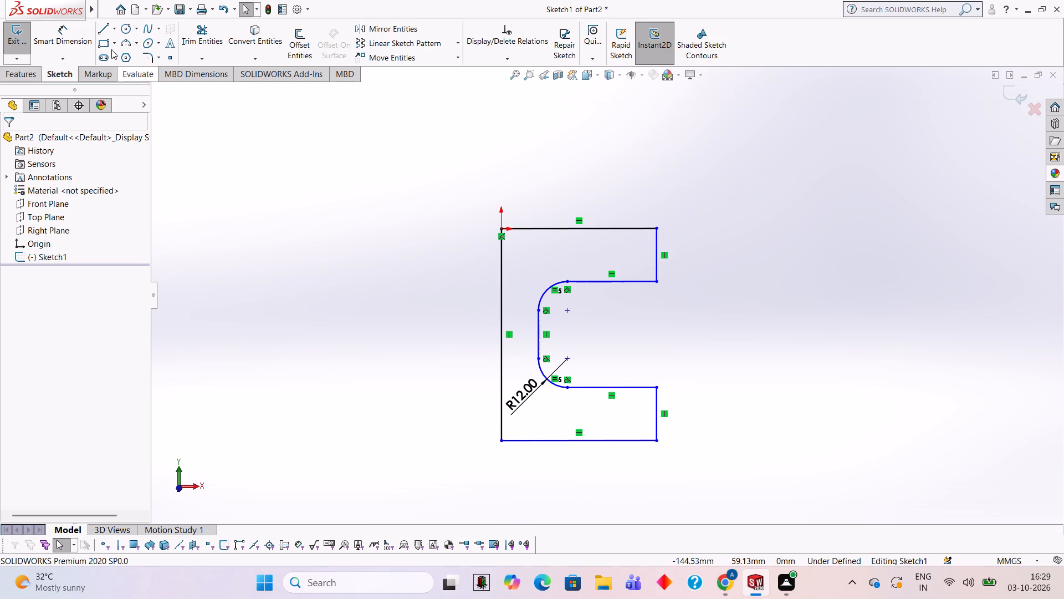
left_click(81, 26)
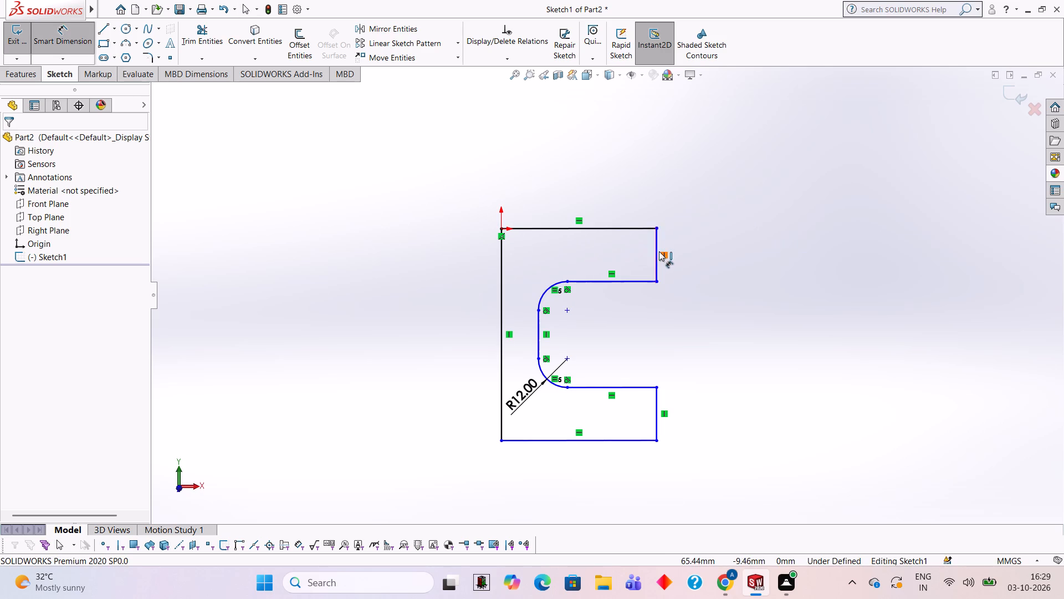
left_click(658, 251)
left_click(752, 243)
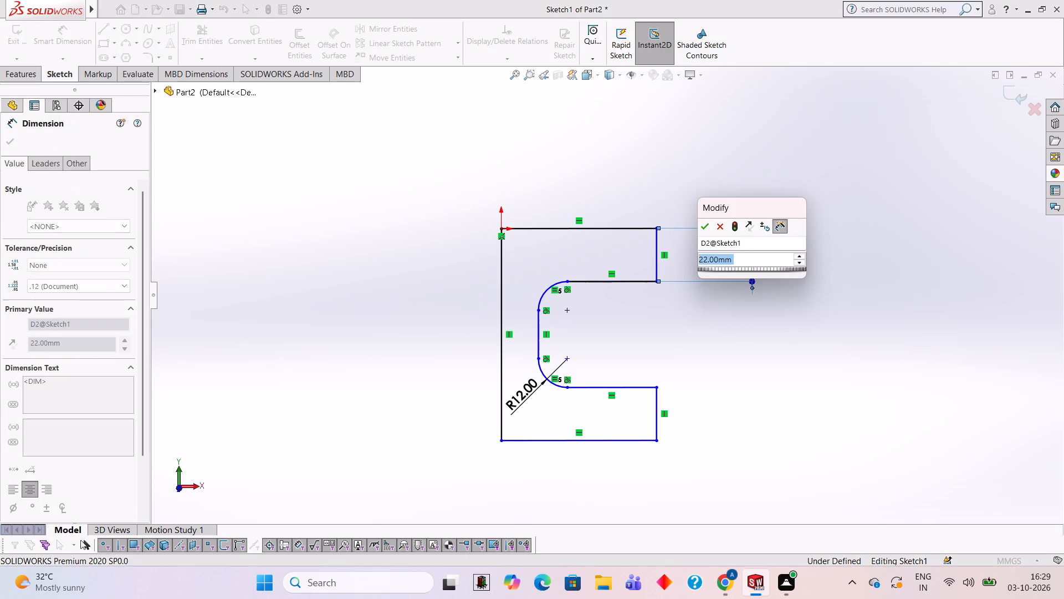
left_click(708, 231)
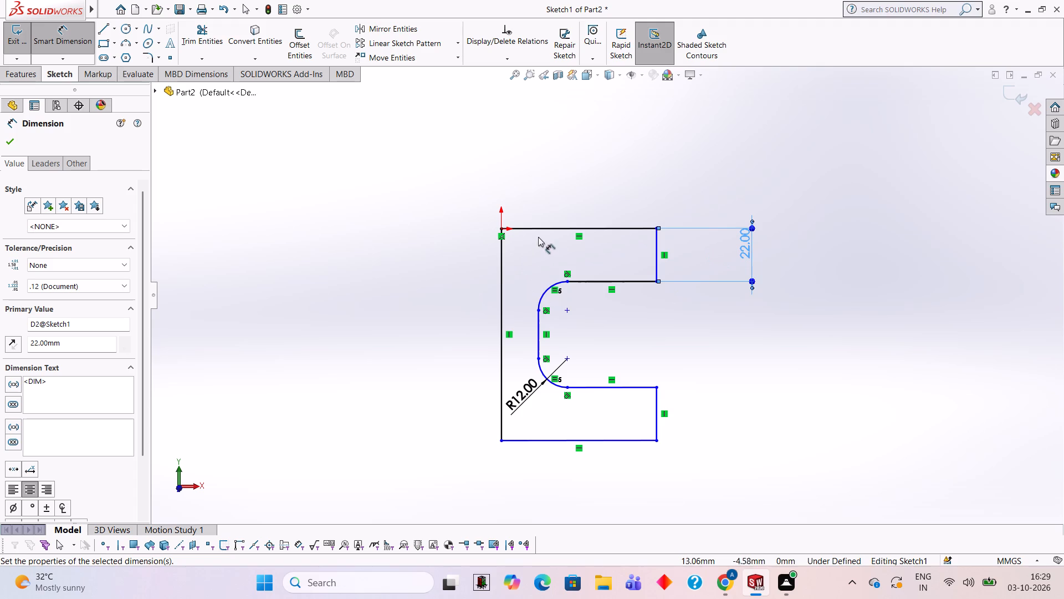
Add a driven radius dimension to the opening's upper fillet arc.
left_click(545, 295)
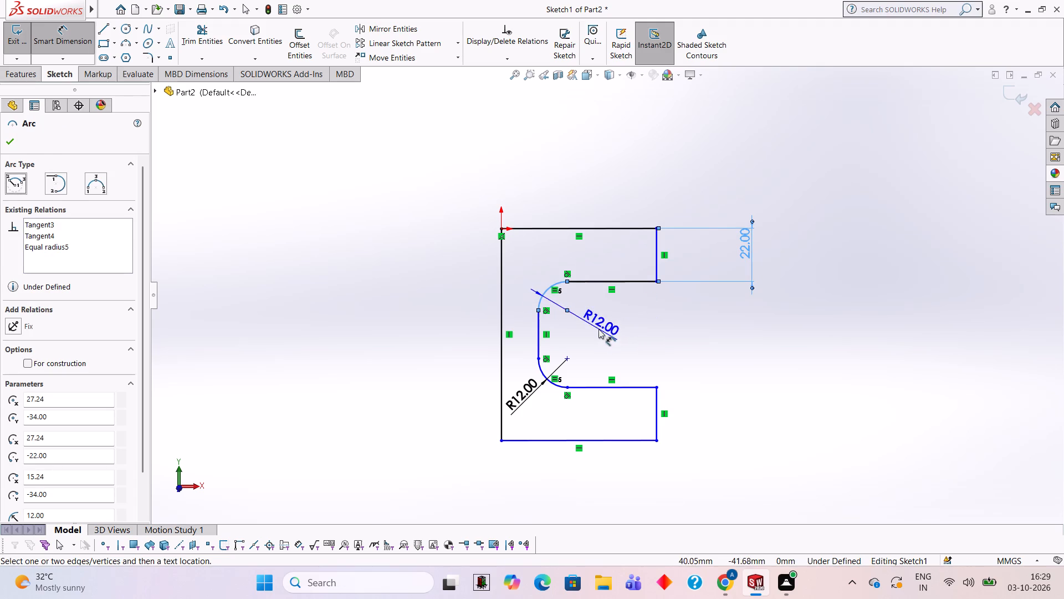
left_click(598, 329)
left_click(607, 289)
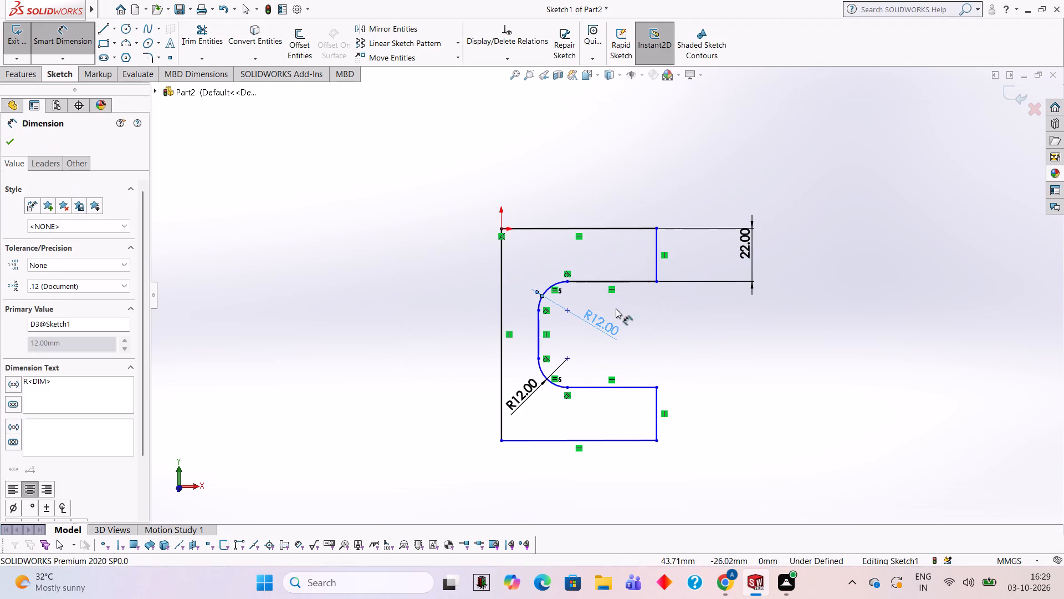
Dimension the opening's height between the two fillet endpoints on its upper and lower horizontal lines.
left_click(567, 282)
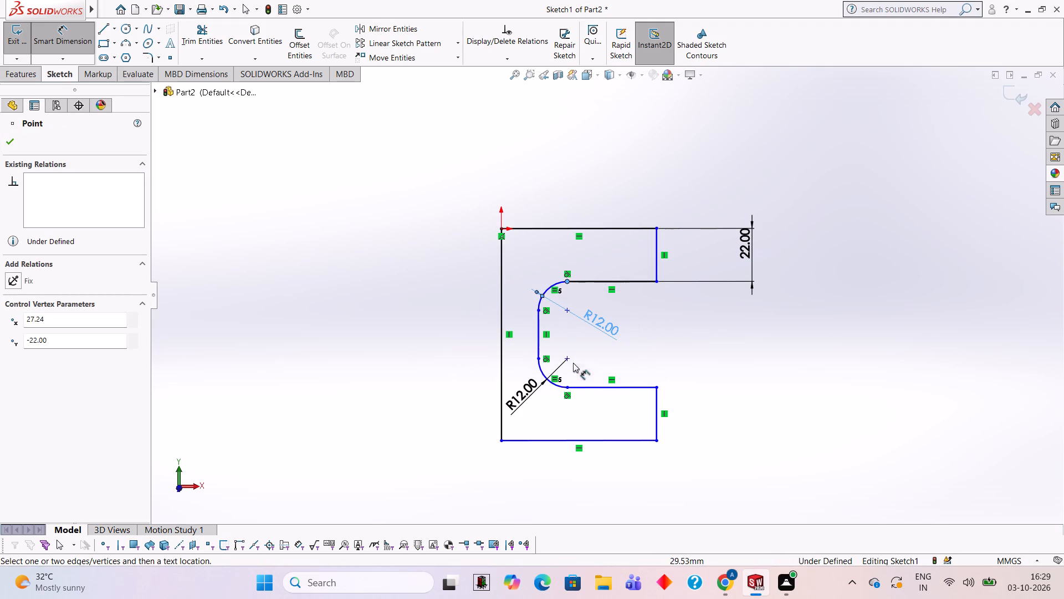
left_click(567, 385)
left_click(744, 331)
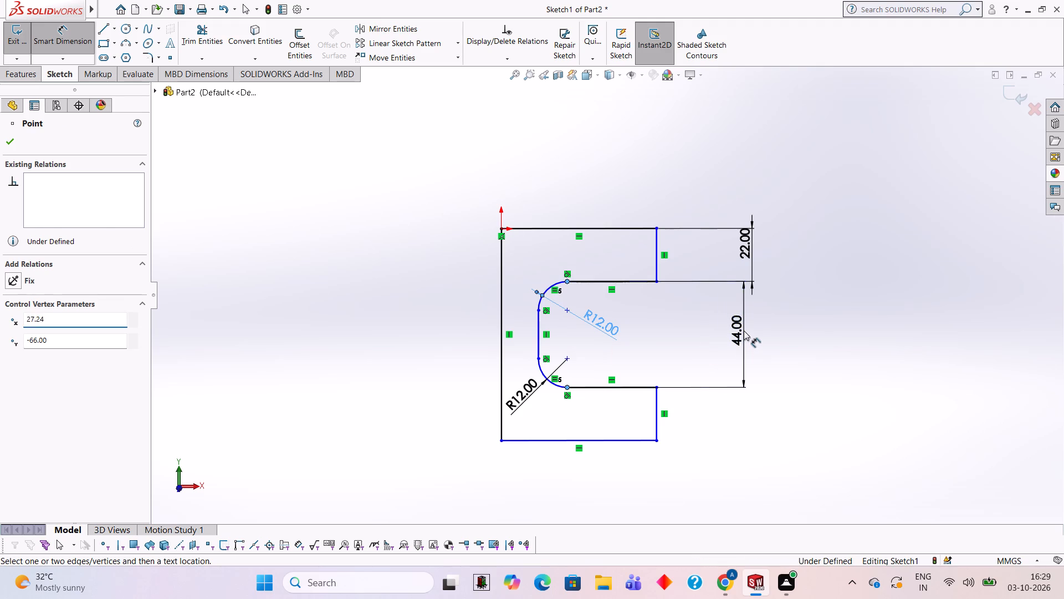
left_click(698, 316)
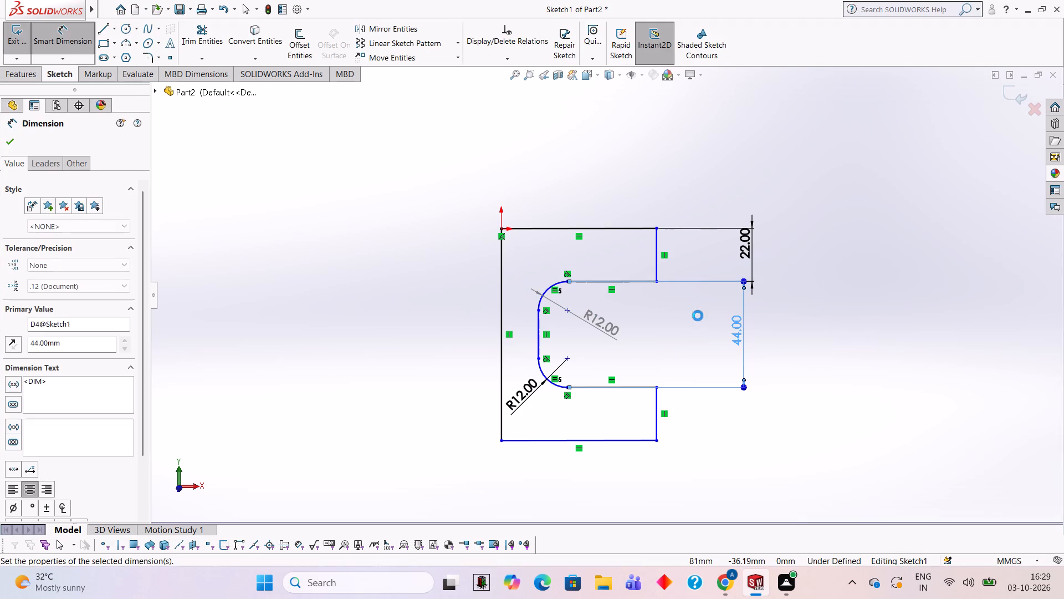
left_click(700, 341)
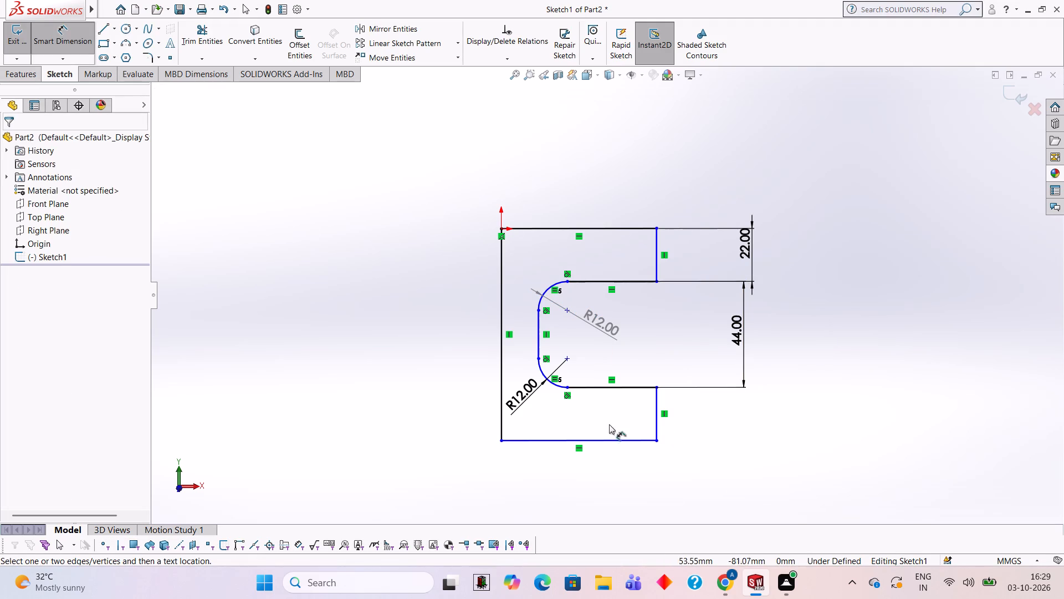
Dimension the length of the profile's bottom horizontal line, placing the dimension below it.
left_click(571, 438)
left_click(572, 466)
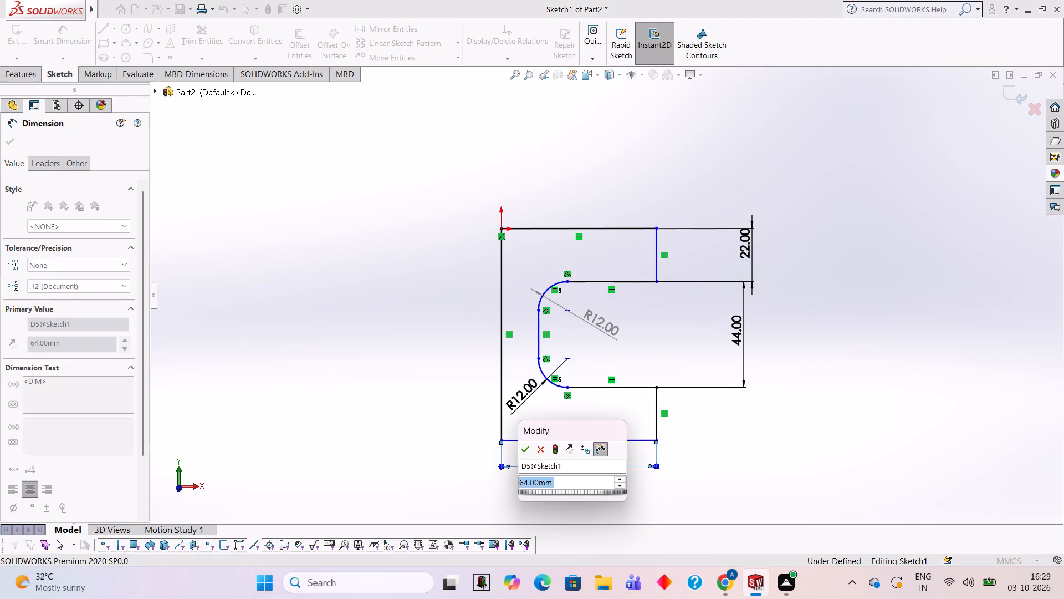
left_click(525, 447)
left_click(682, 418)
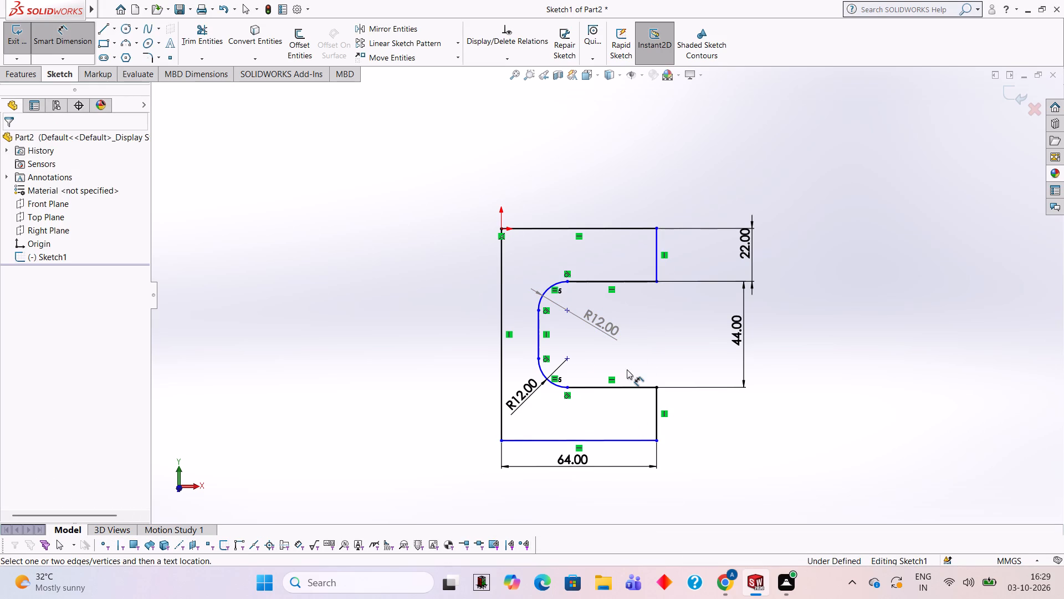
Dimension the profile's overall height between its top and bottom horizontal lines, placed outside the existing vertical dimensions.
left_click(592, 229)
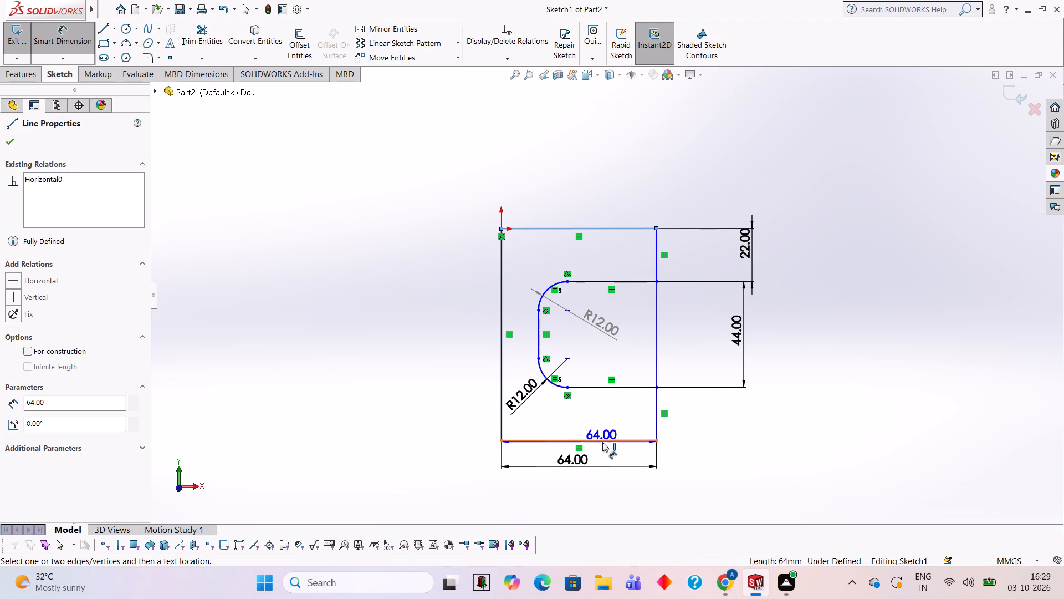
left_click(601, 439)
left_click(771, 336)
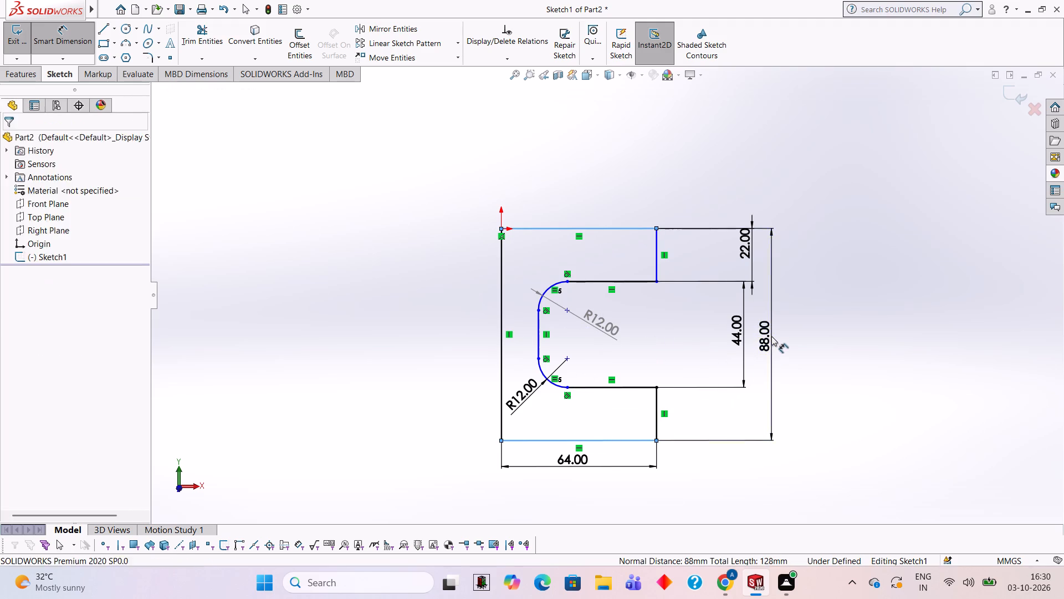
left_click(724, 323)
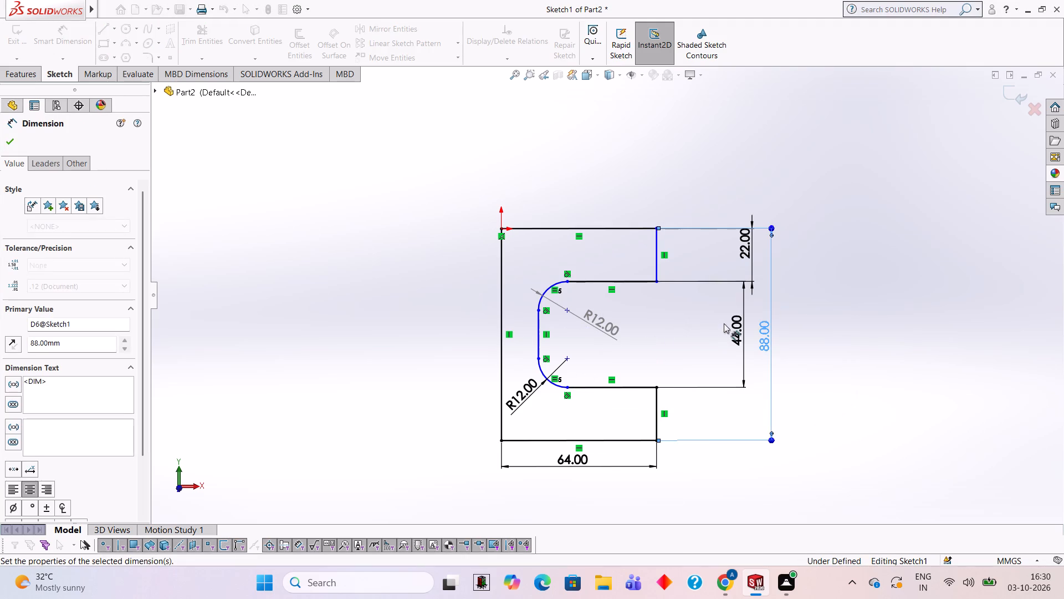
left_click(710, 346)
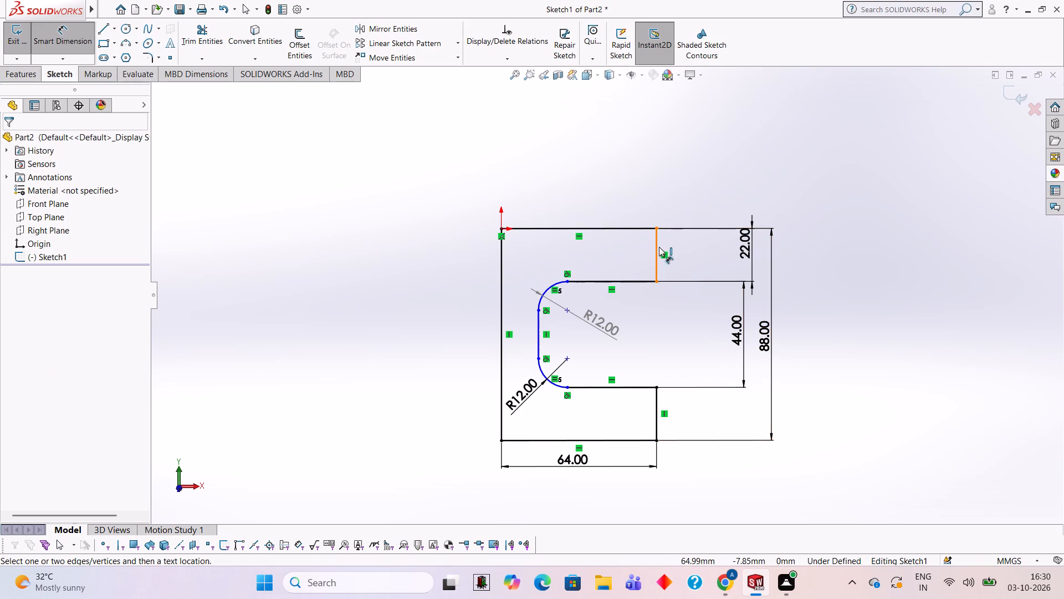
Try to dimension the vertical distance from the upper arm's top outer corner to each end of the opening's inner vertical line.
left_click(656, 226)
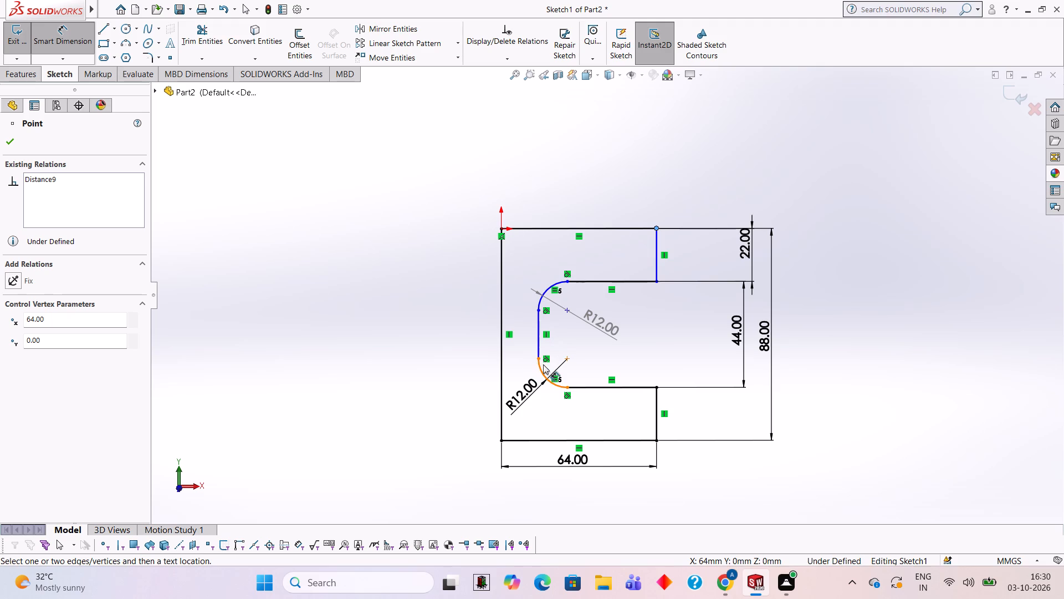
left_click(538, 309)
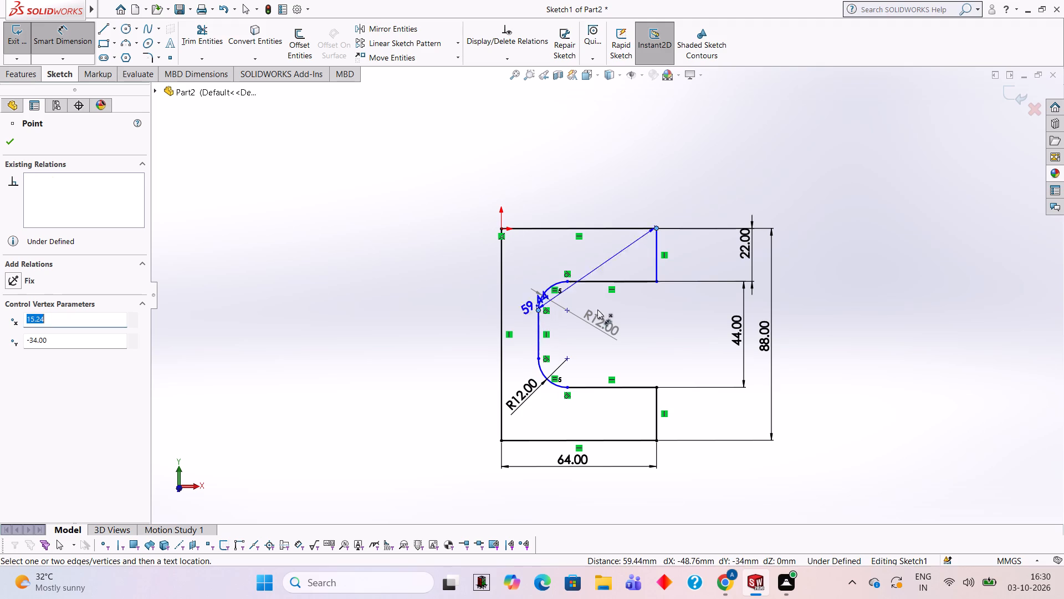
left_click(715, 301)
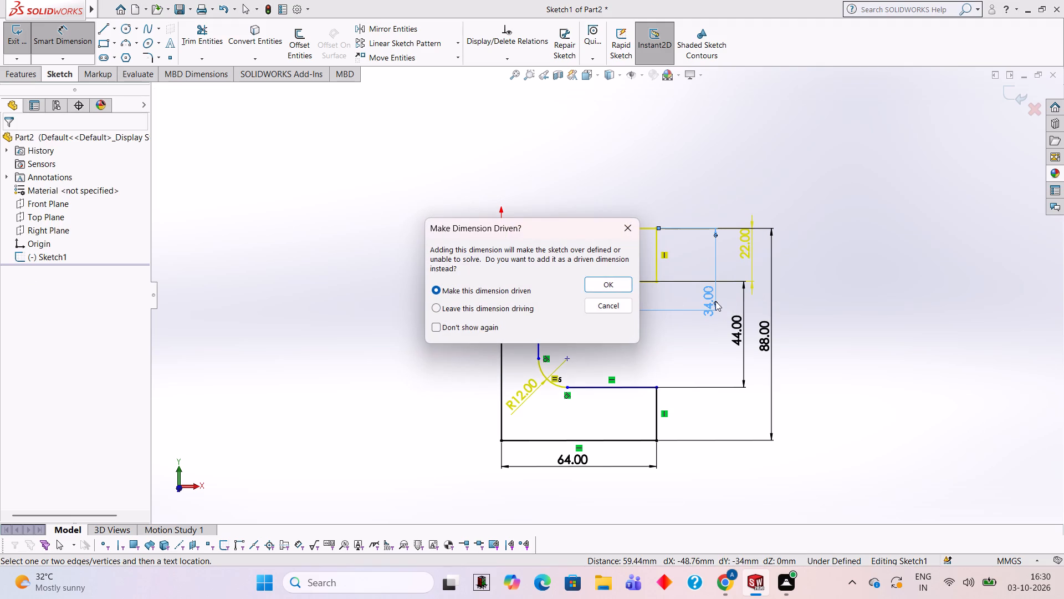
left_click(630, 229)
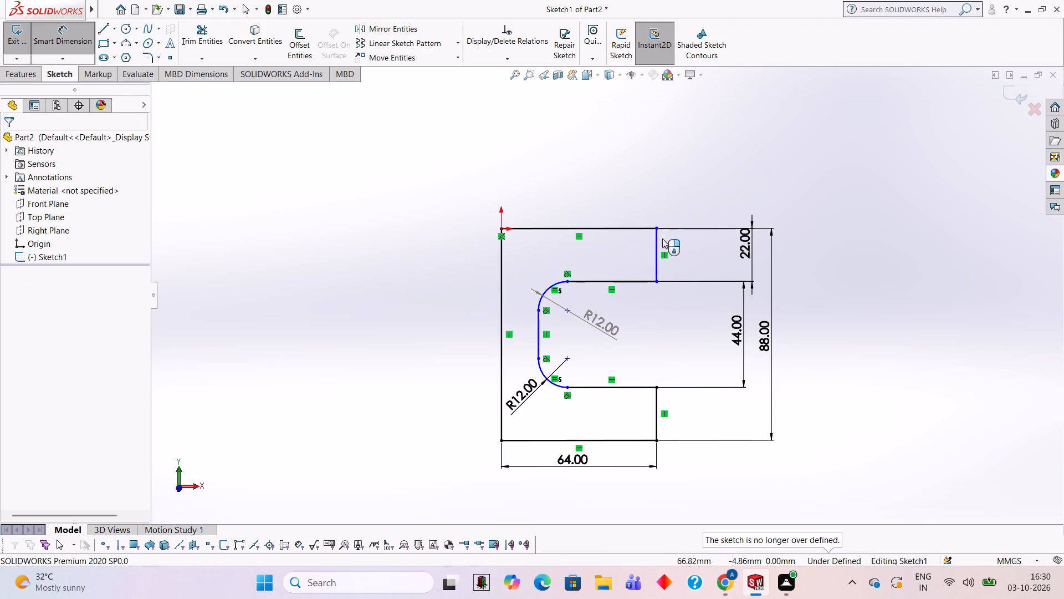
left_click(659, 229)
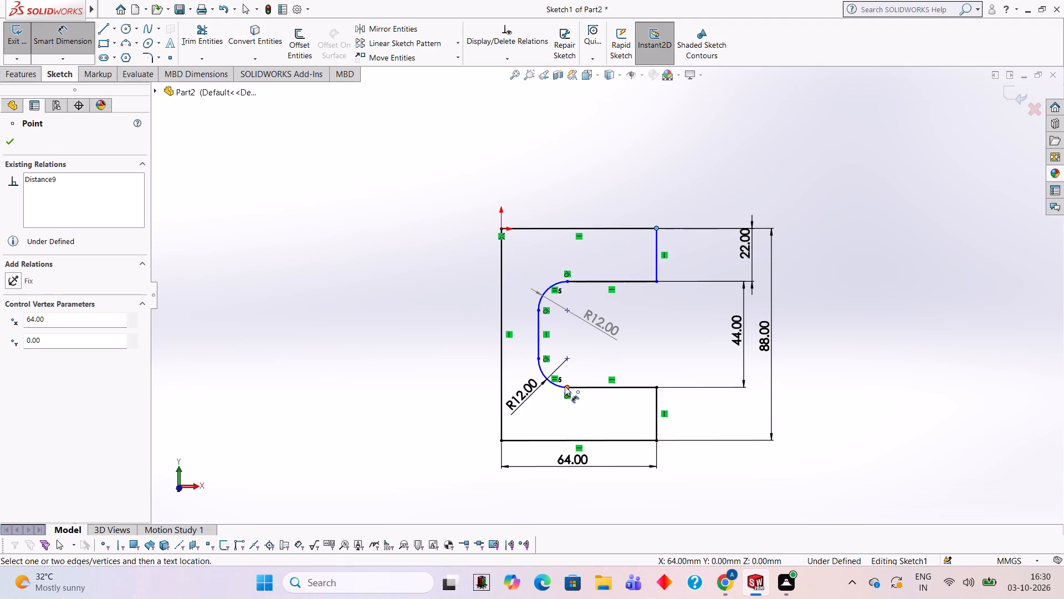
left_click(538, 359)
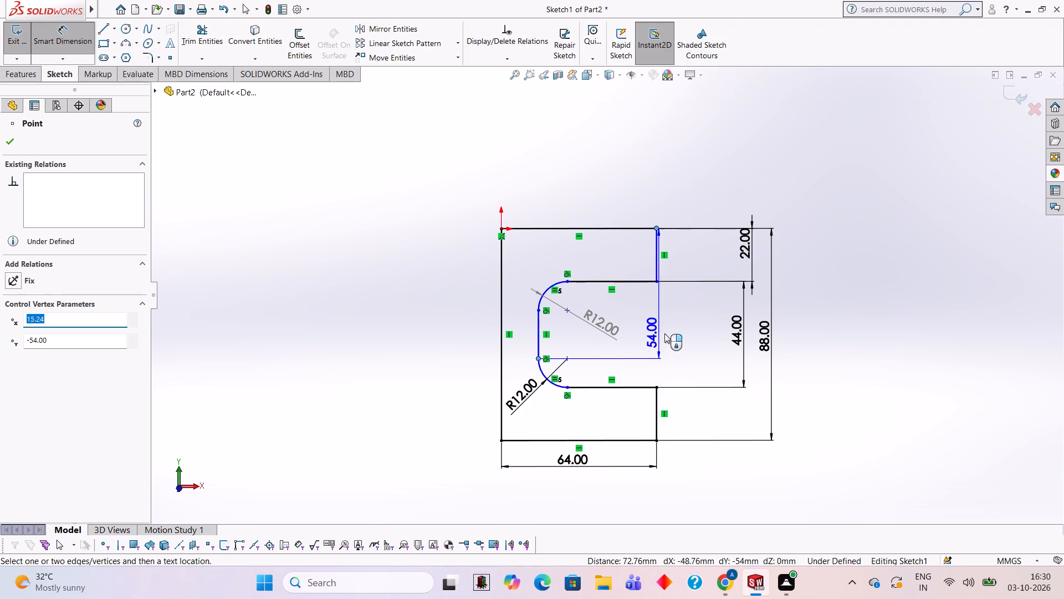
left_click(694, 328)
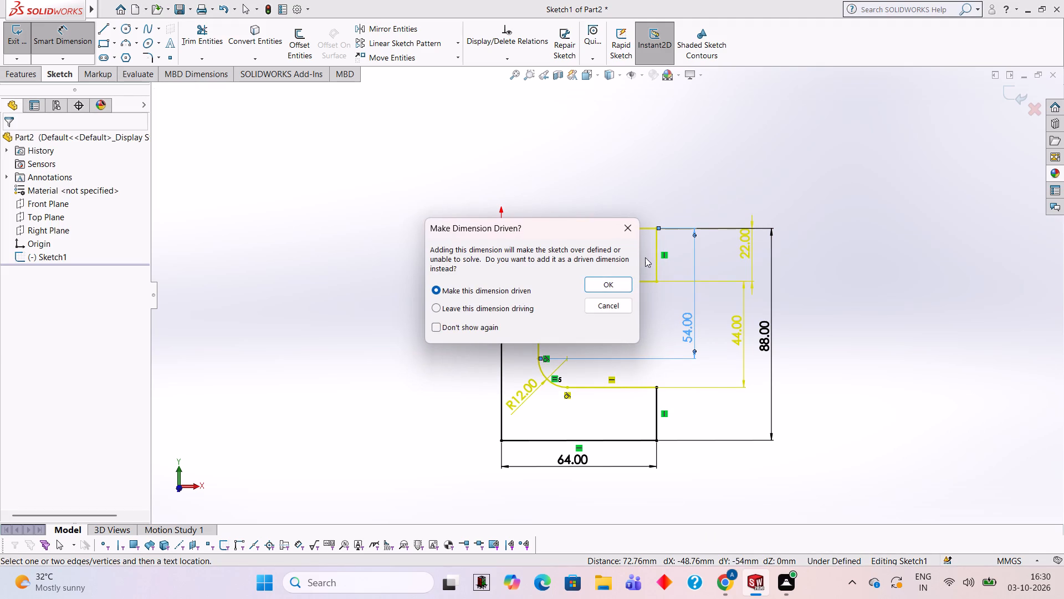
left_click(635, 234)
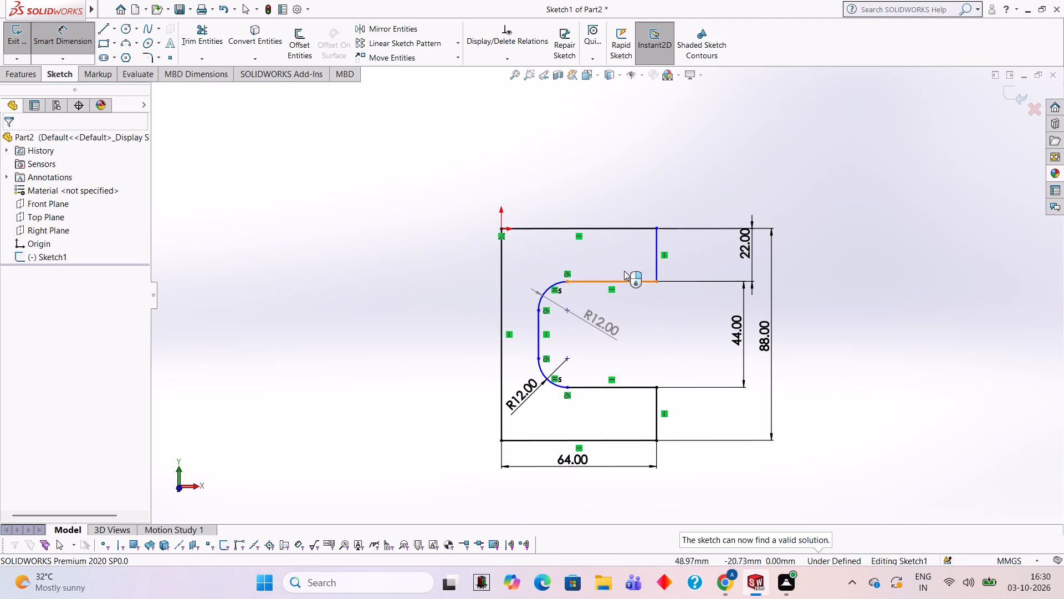
Dimension the vertical distance from the upper arm's top outer corner to the lower arm's top outer corner.
left_click(657, 227)
left_click(657, 385)
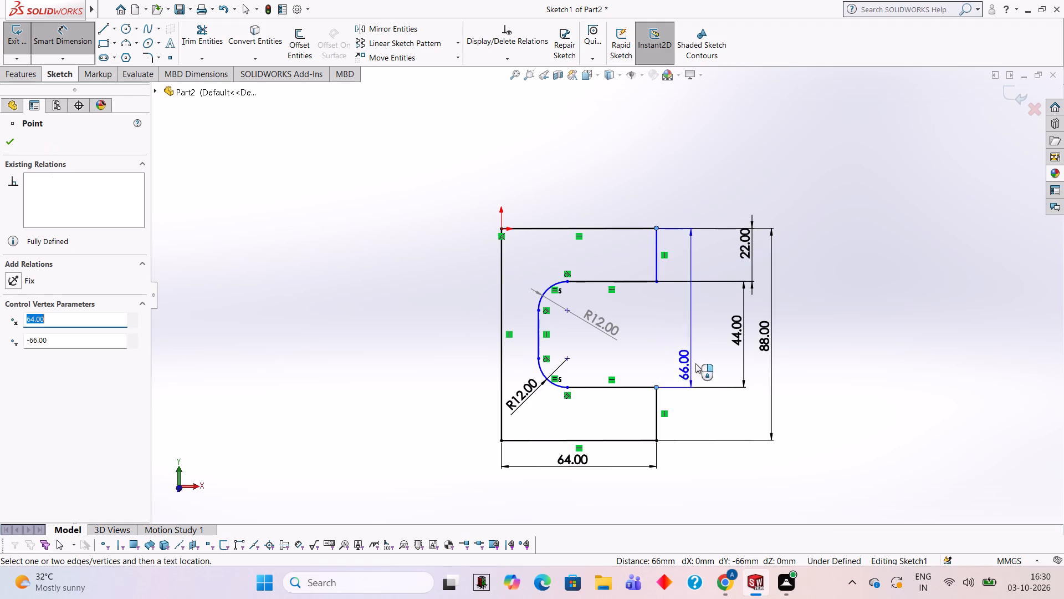
left_click(705, 338)
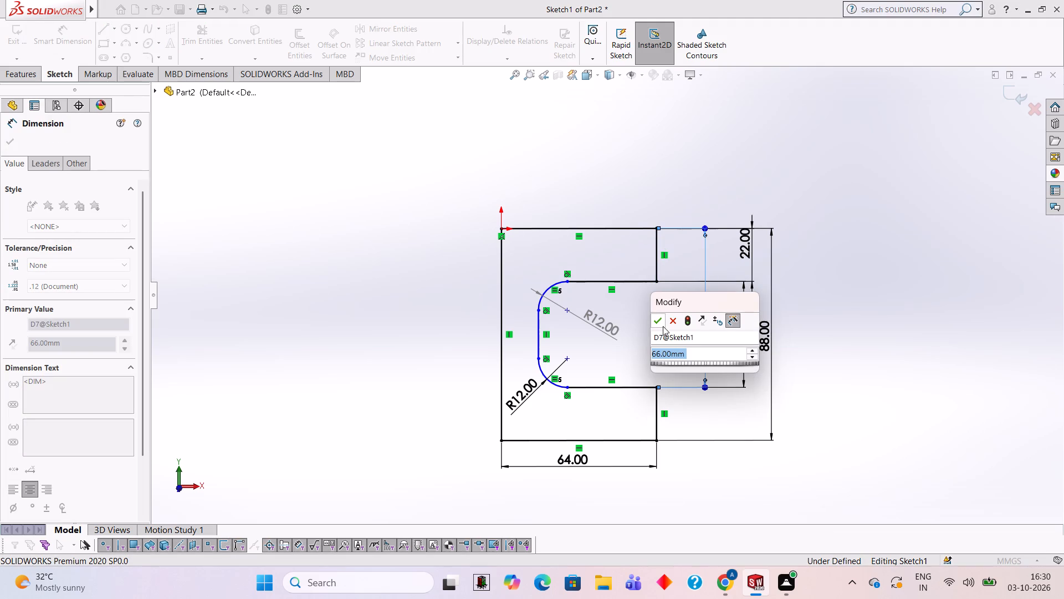
left_click(659, 321)
left_click(676, 349)
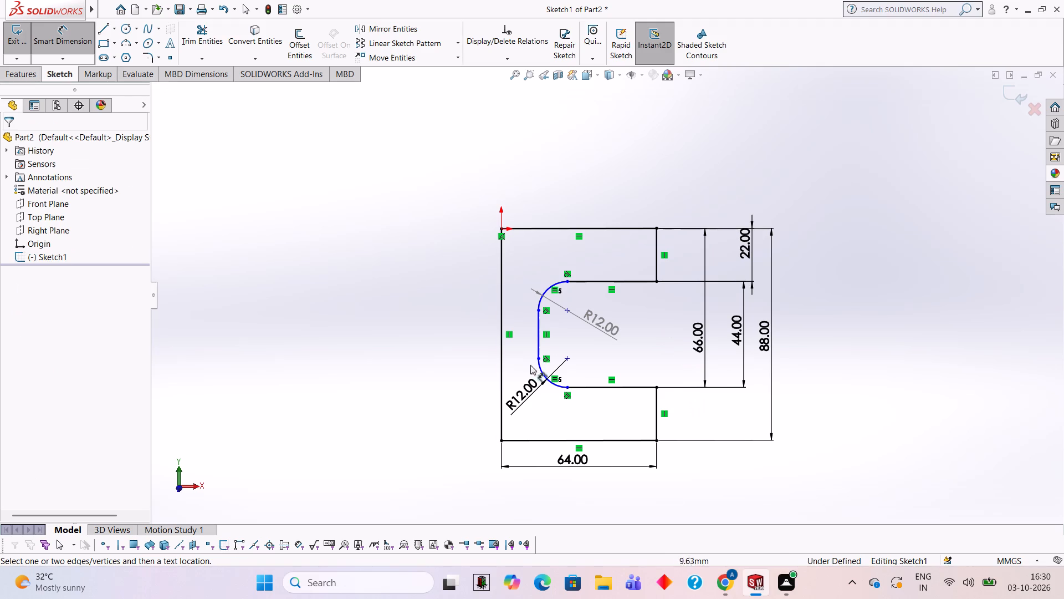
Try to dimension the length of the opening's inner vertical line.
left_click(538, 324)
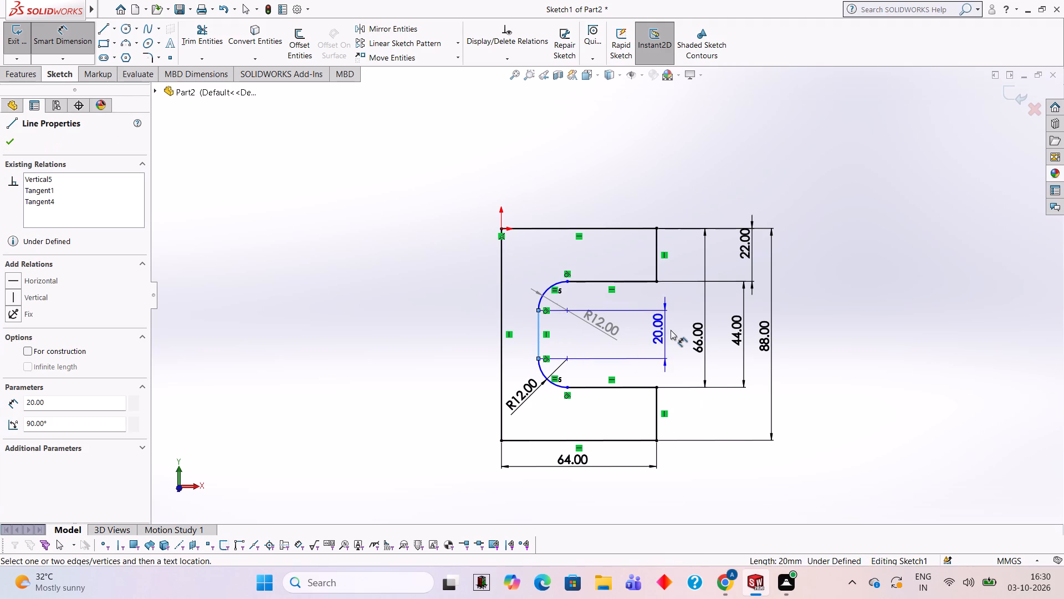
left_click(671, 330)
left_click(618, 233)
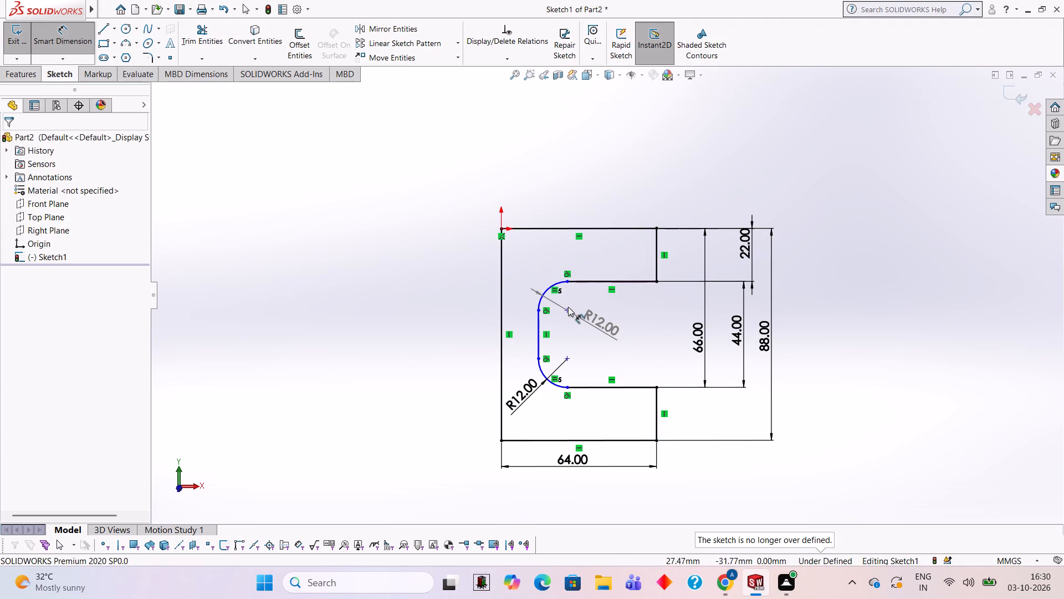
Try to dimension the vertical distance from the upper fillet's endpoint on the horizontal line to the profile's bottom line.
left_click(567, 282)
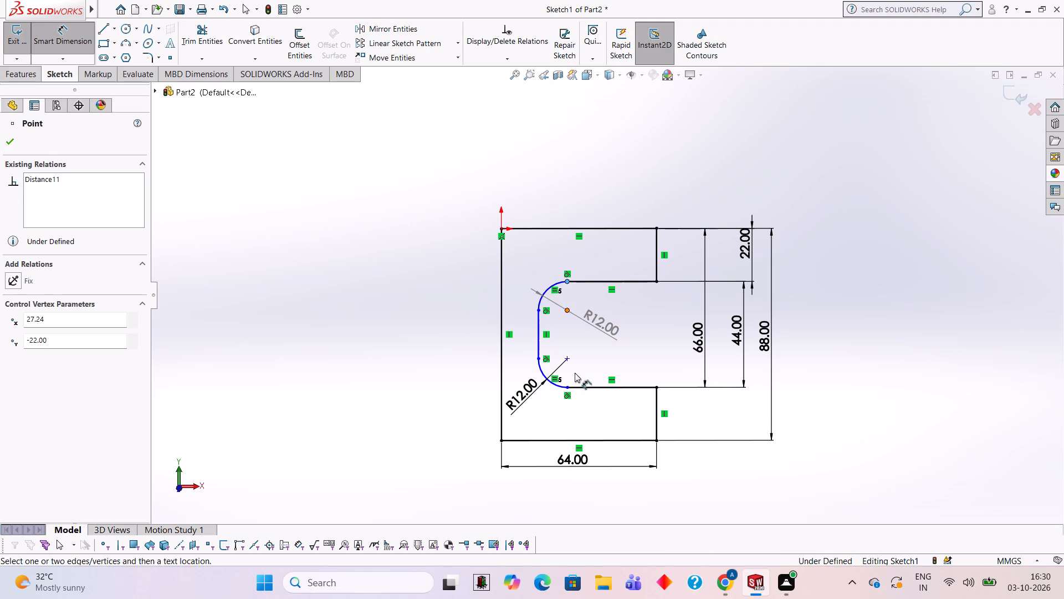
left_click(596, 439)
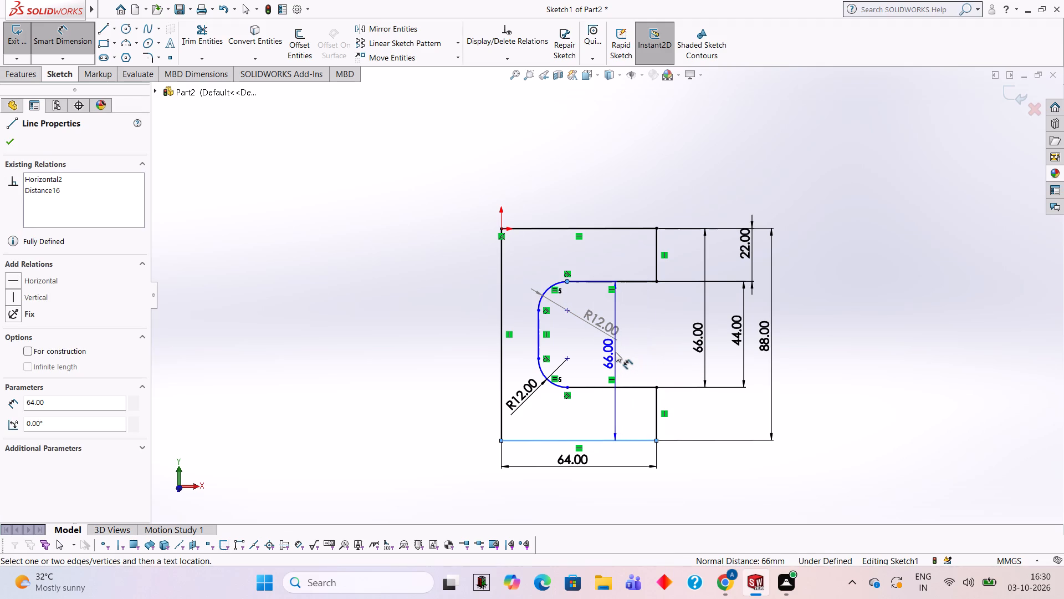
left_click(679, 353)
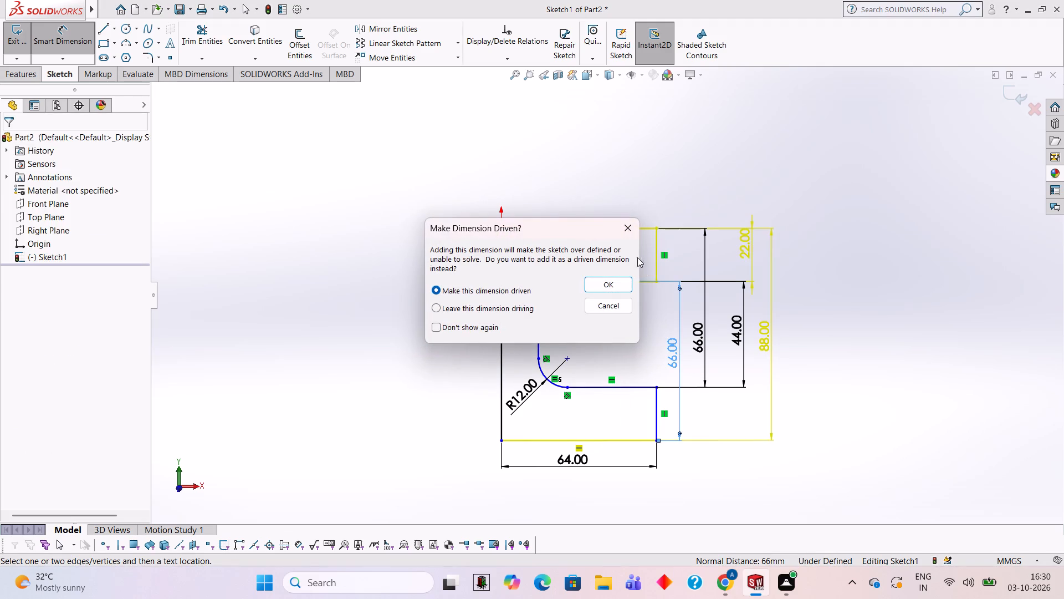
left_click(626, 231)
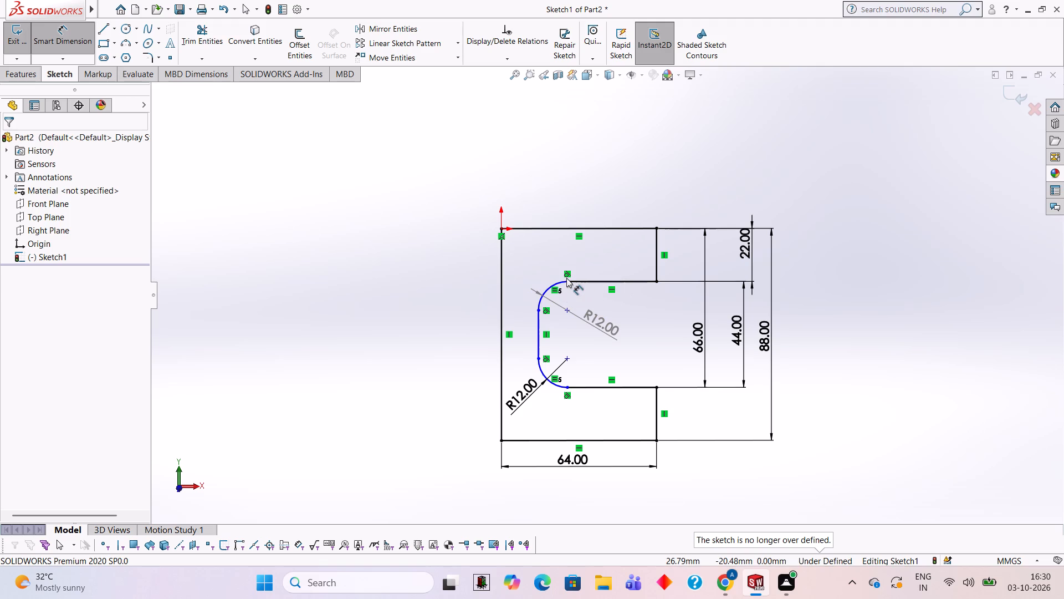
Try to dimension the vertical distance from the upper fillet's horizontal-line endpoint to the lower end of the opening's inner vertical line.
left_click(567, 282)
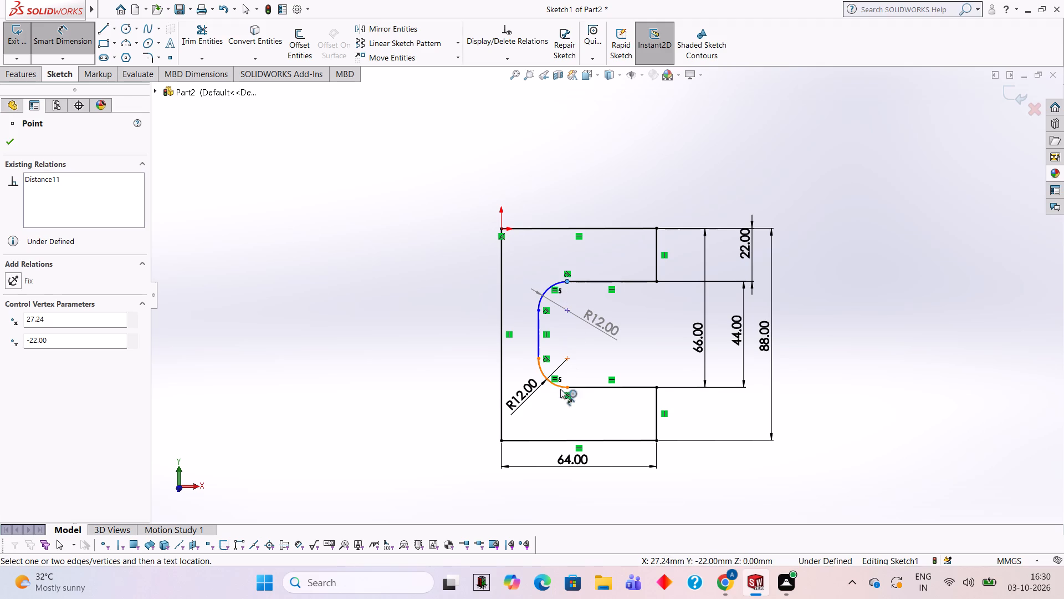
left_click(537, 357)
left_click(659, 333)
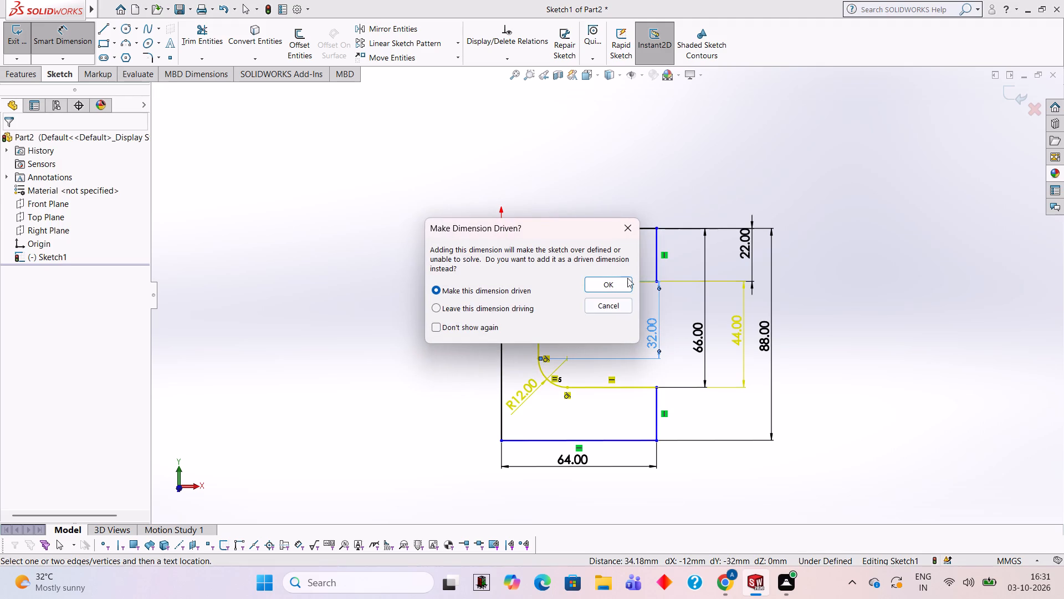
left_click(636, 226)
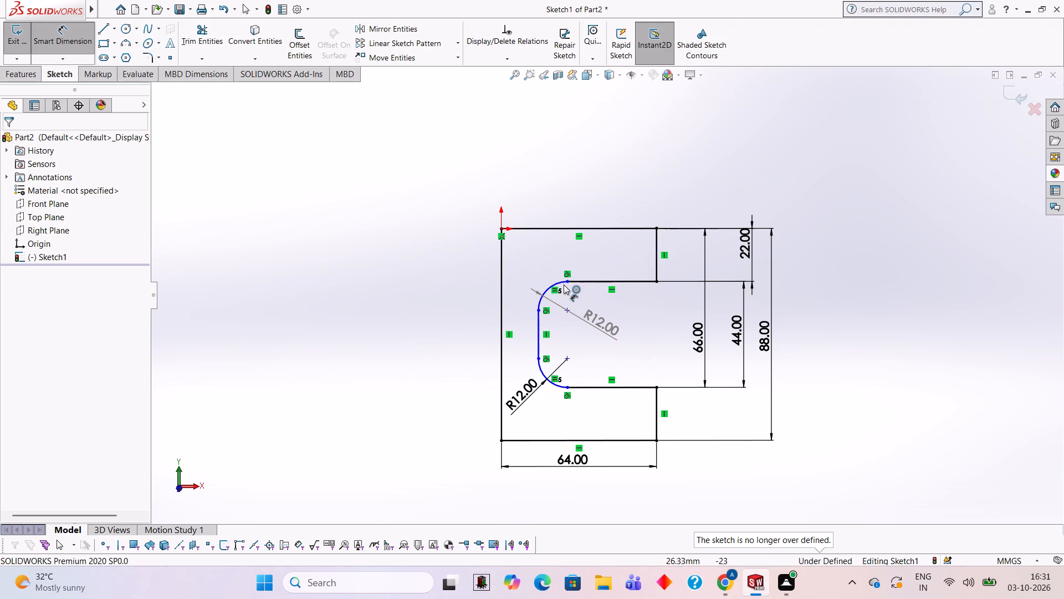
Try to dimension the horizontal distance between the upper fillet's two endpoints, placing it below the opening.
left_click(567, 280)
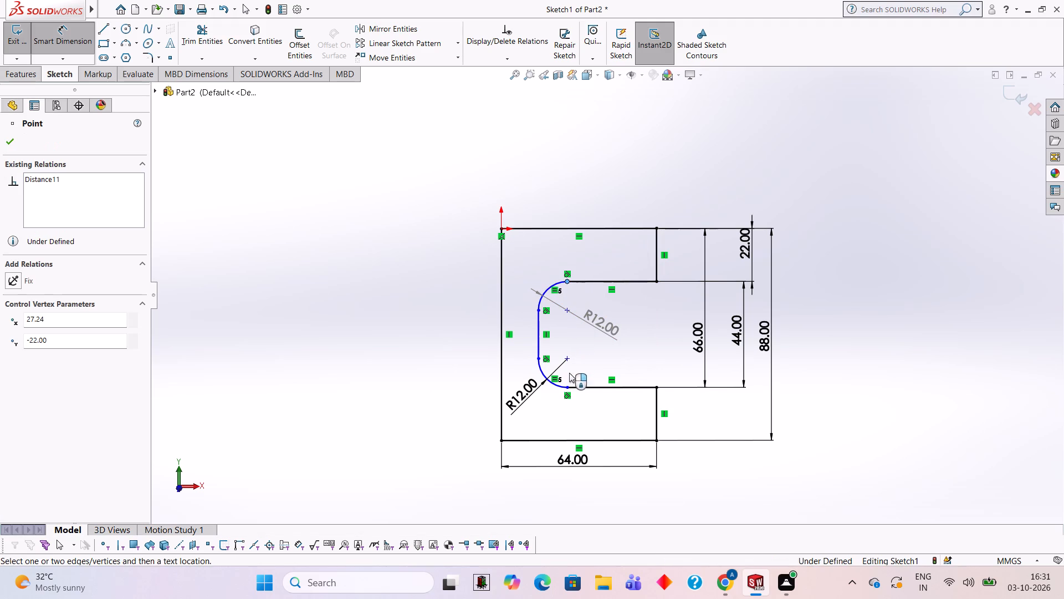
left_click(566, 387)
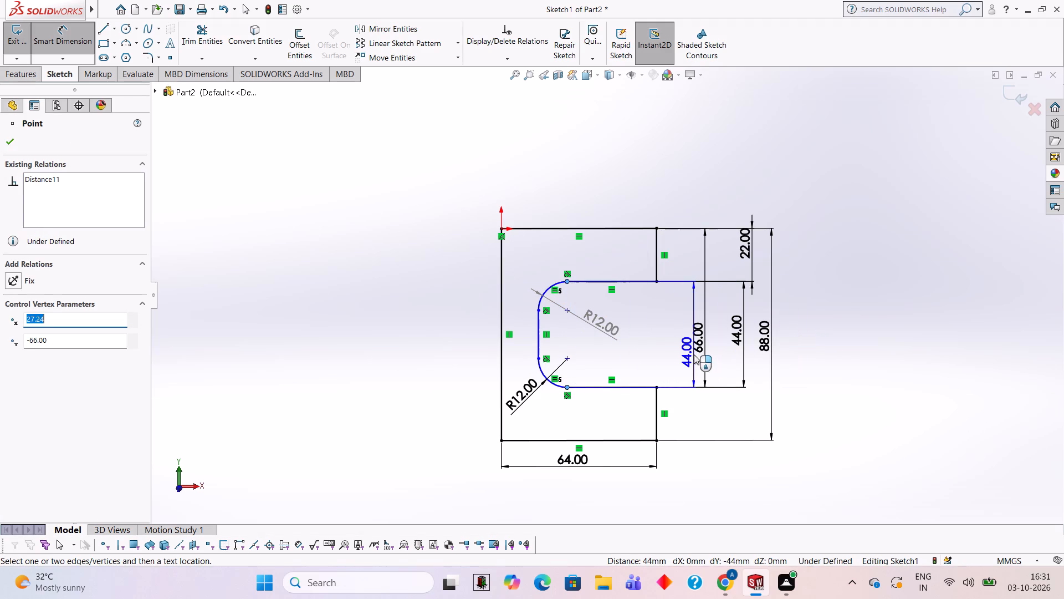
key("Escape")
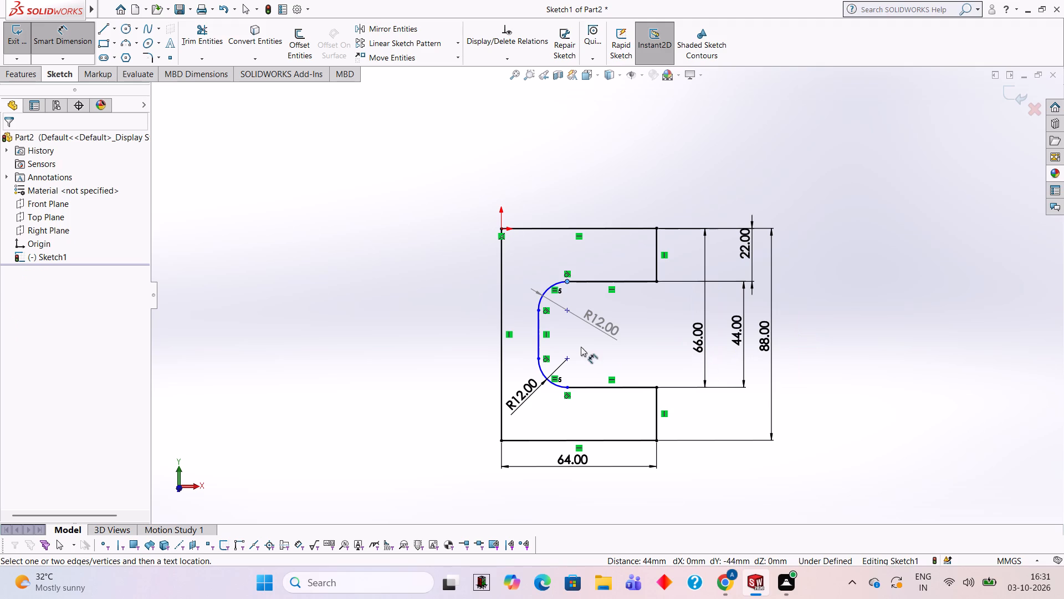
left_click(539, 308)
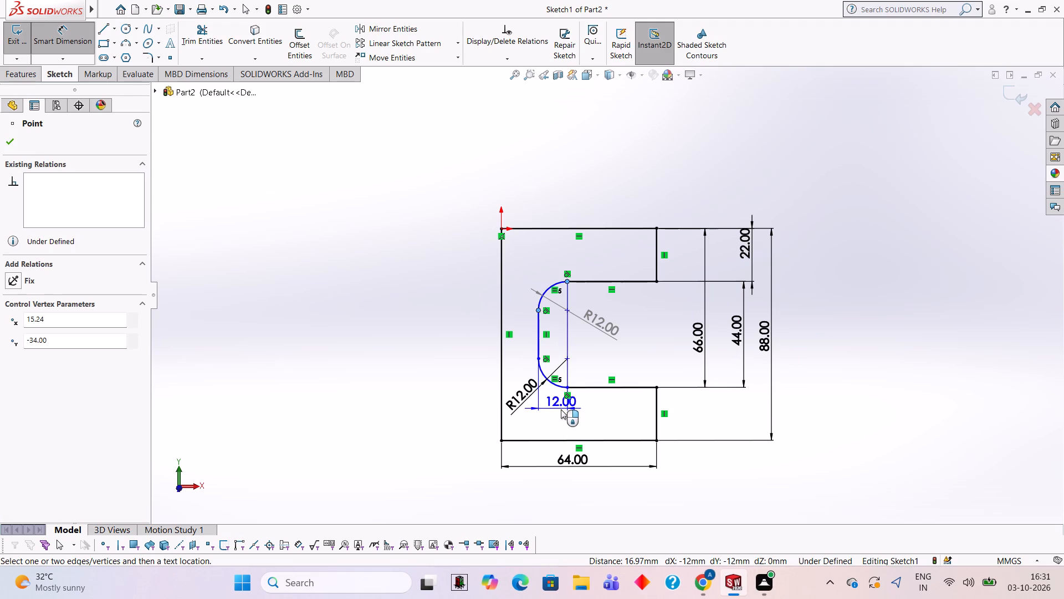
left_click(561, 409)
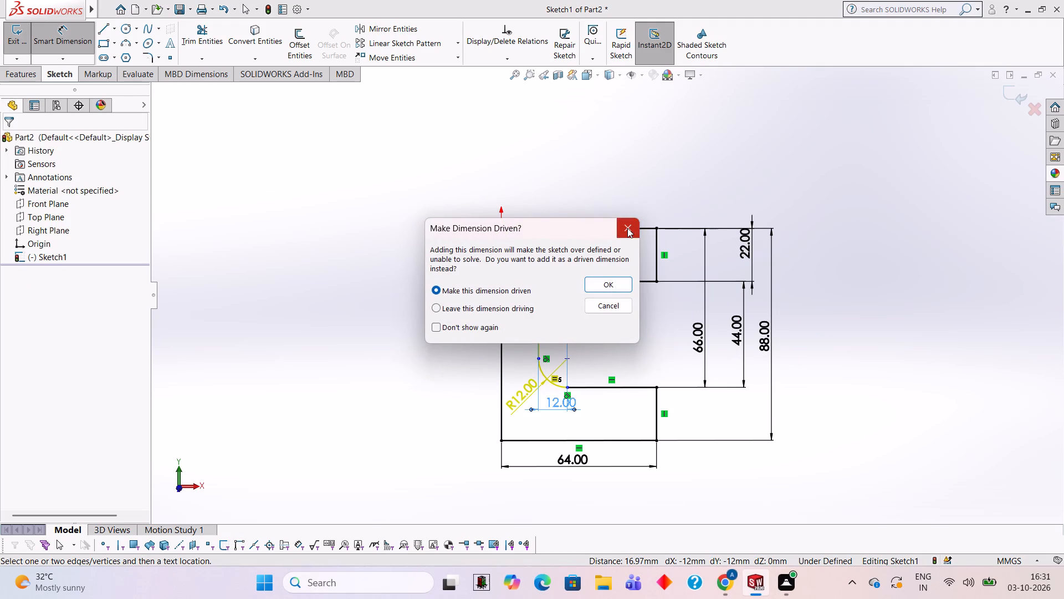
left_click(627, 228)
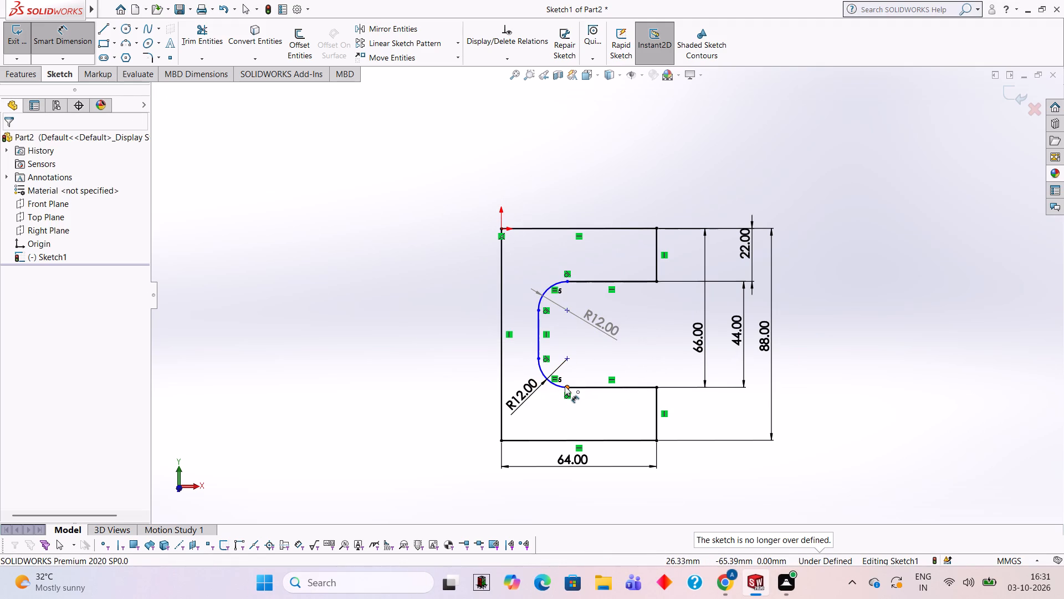
Dimension the horizontal distance from the lower fillet's horizontal-line endpoint to the upper arm's lower outer corner, placed above the profile.
left_click(568, 388)
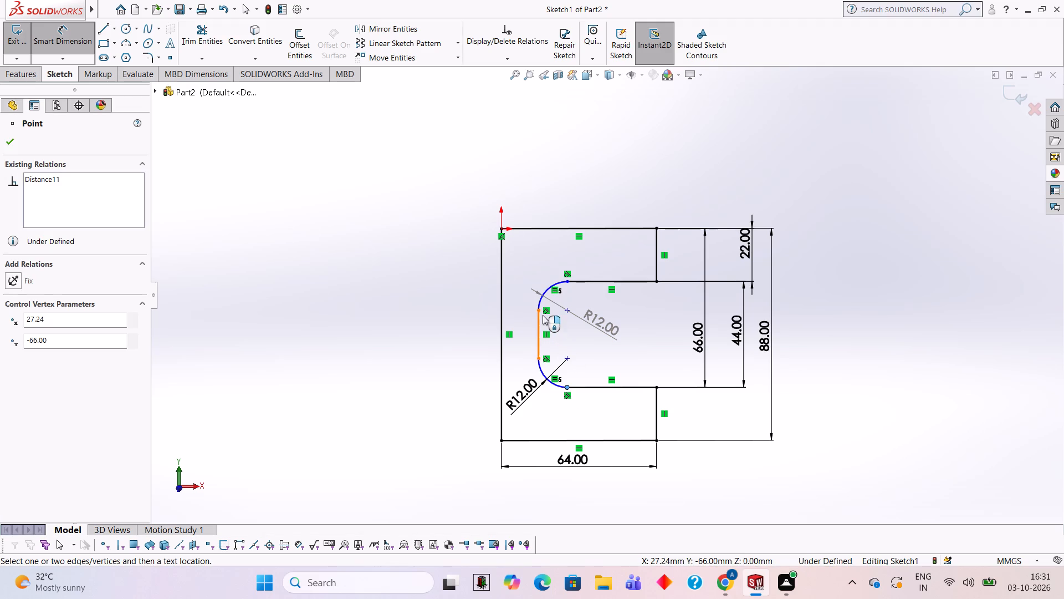
left_click(656, 280)
left_click(606, 203)
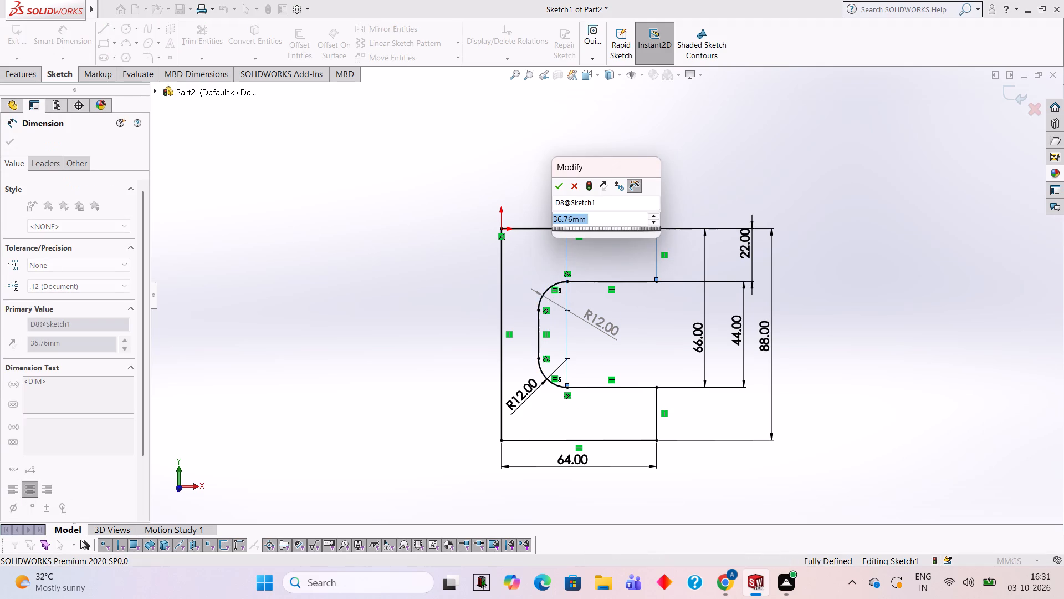
left_click(560, 187)
left_click(758, 185)
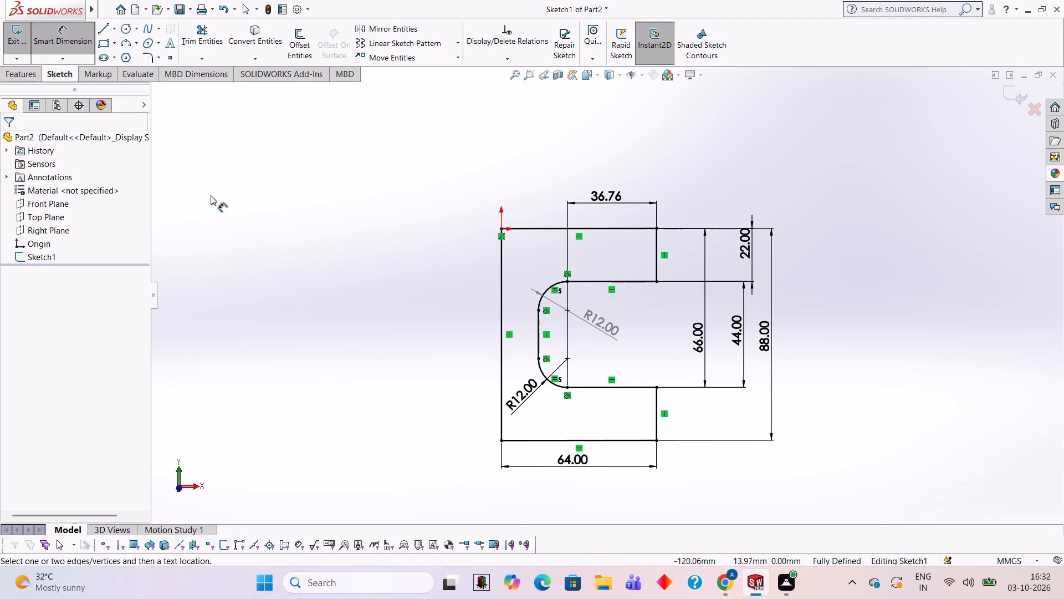
Extrude the C-shaped profile as a blind boss with a depth of 15 mm.
left_click(37, 69)
left_click(35, 35)
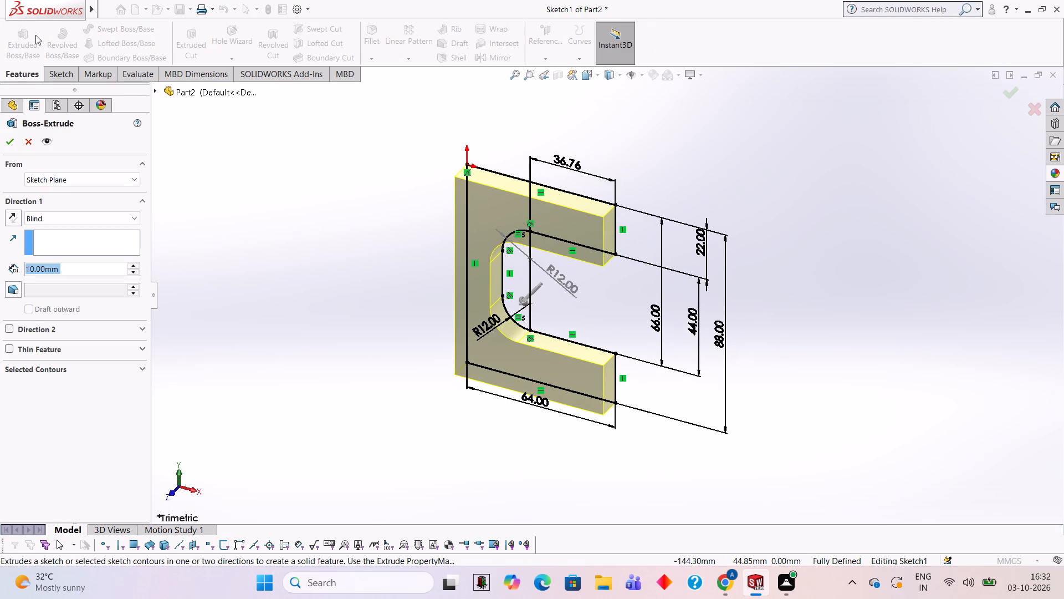
type("15")
key("Return")
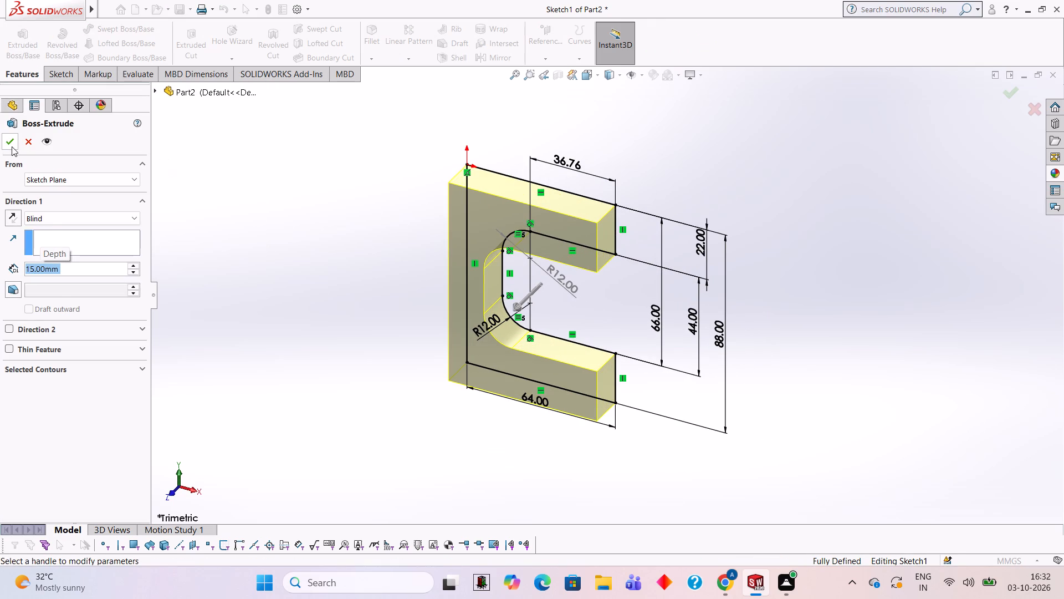
left_click(12, 146)
left_click(259, 202)
Open a new sketch on the top face of the upper arm, viewed square to the face.
middle_click_drag(439, 236, 481, 186)
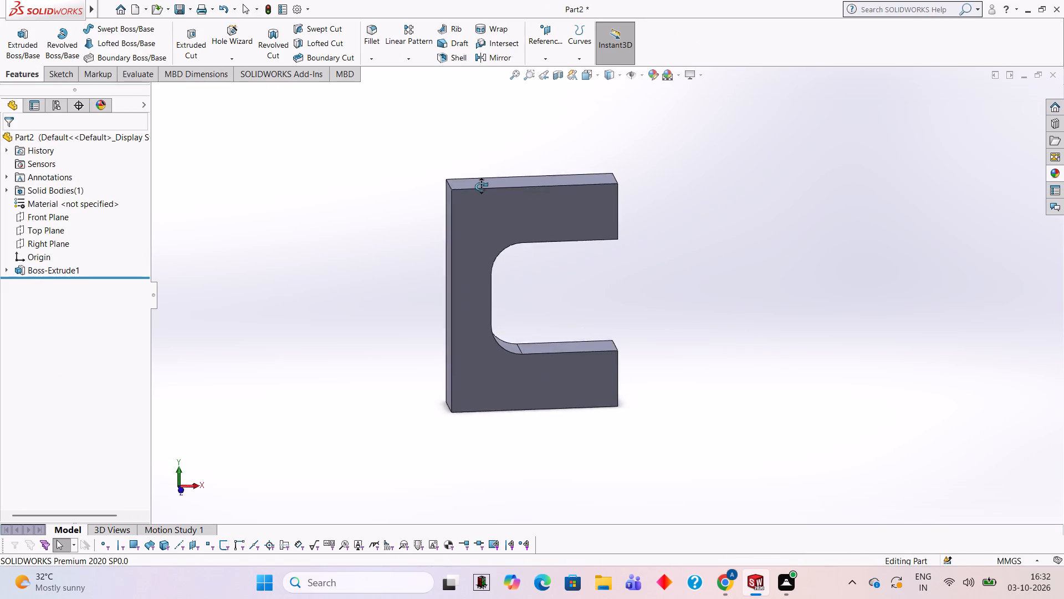
middle_click_drag(481, 186, 467, 189)
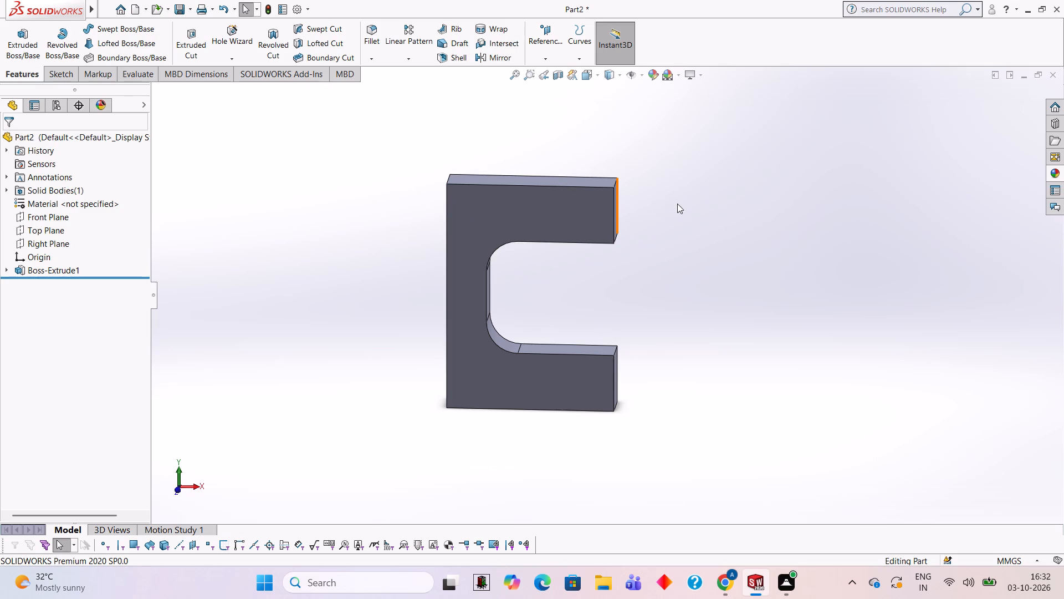
middle_click_drag(613, 275, 611, 212)
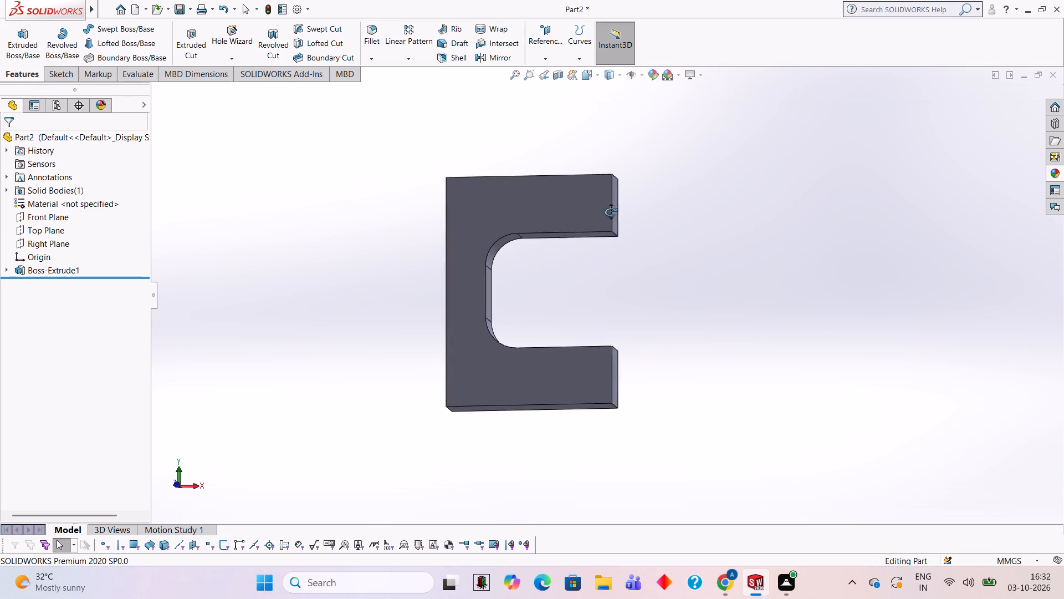
middle_click_drag(611, 212, 620, 186)
middle_click_drag(606, 164, 605, 385)
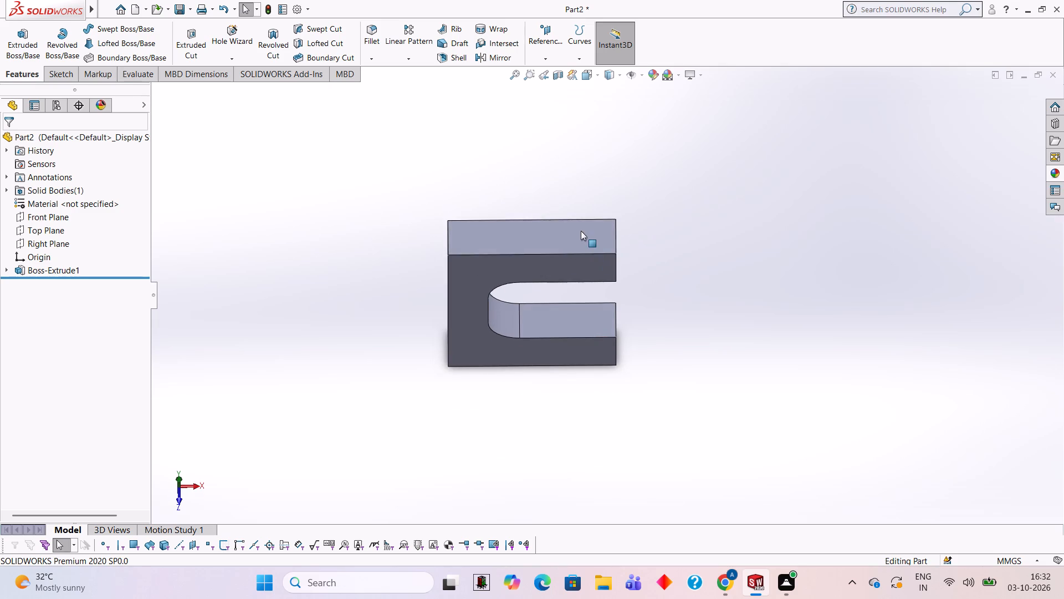
left_click(581, 231)
left_click(633, 199)
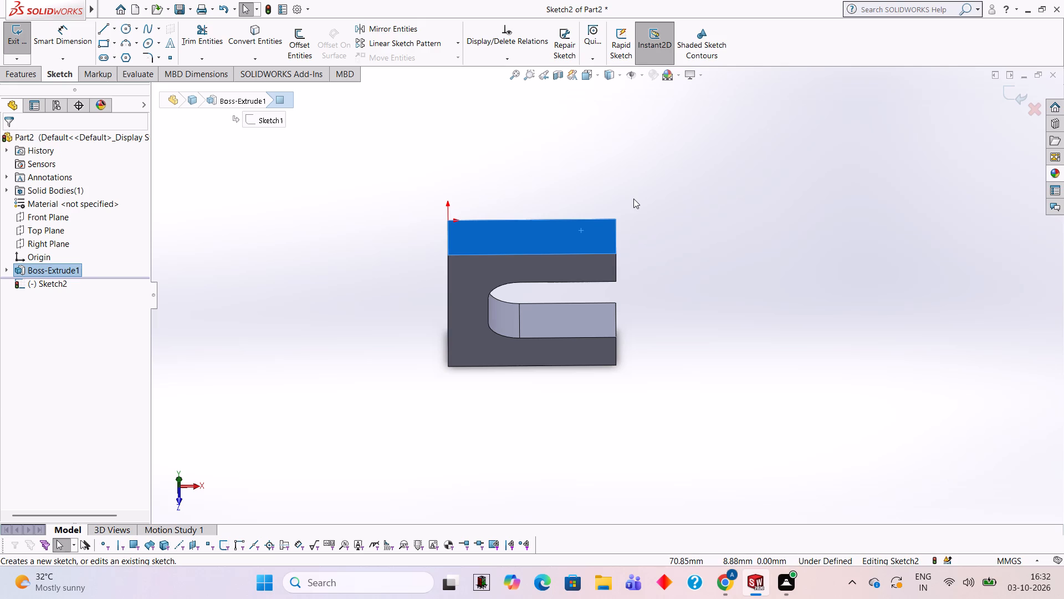
key("ctrl+8")
scroll(760, 443, "up", 2)
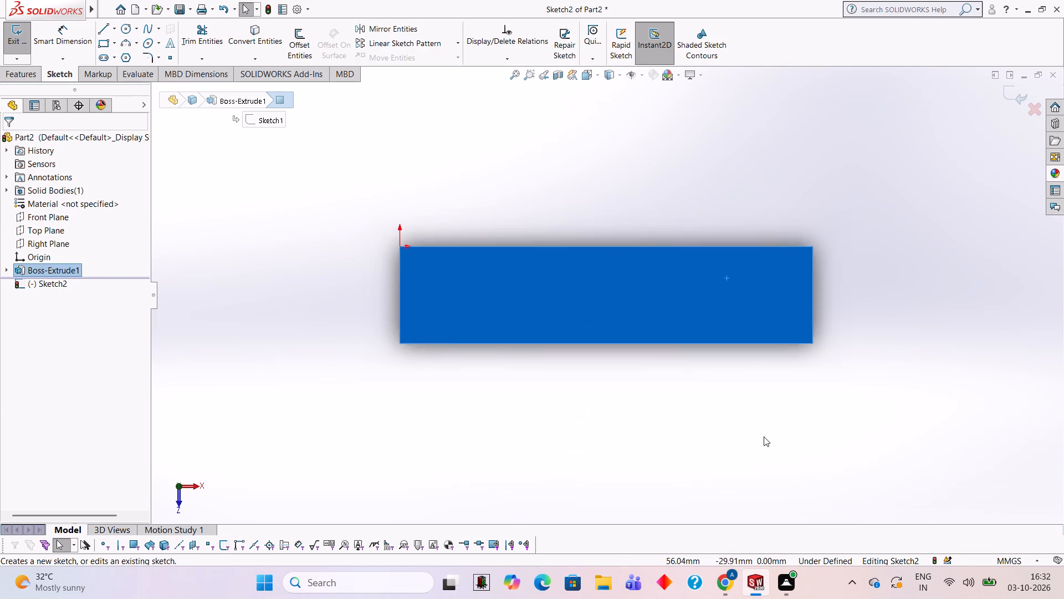
scroll(766, 436, "down", 2)
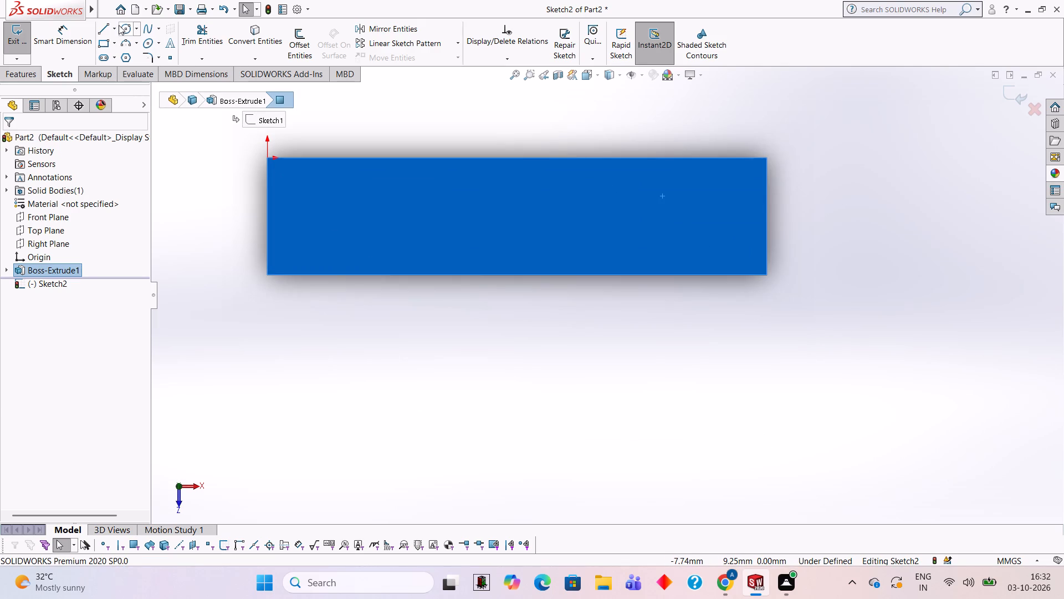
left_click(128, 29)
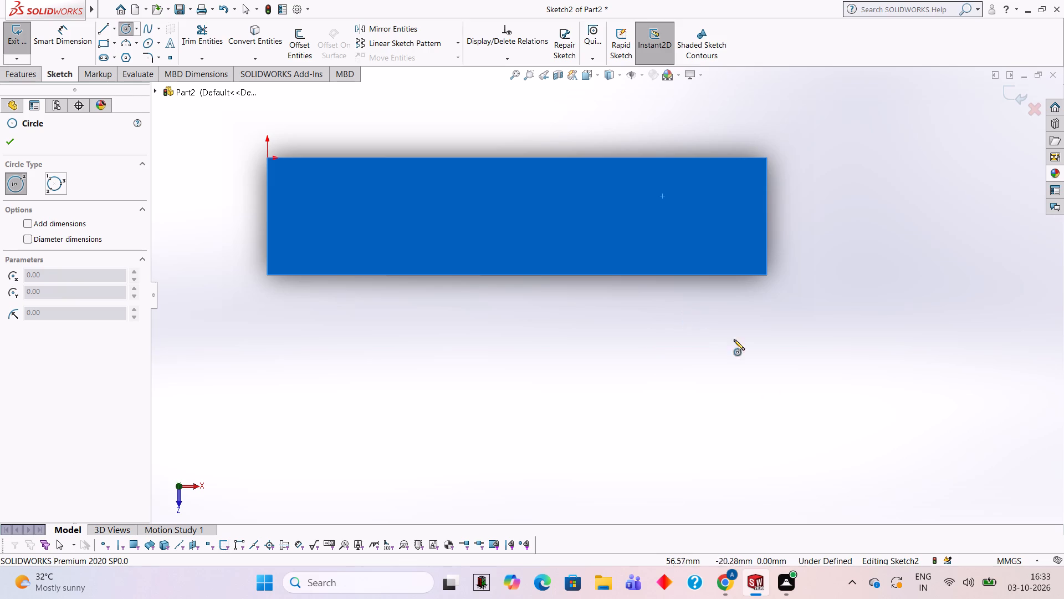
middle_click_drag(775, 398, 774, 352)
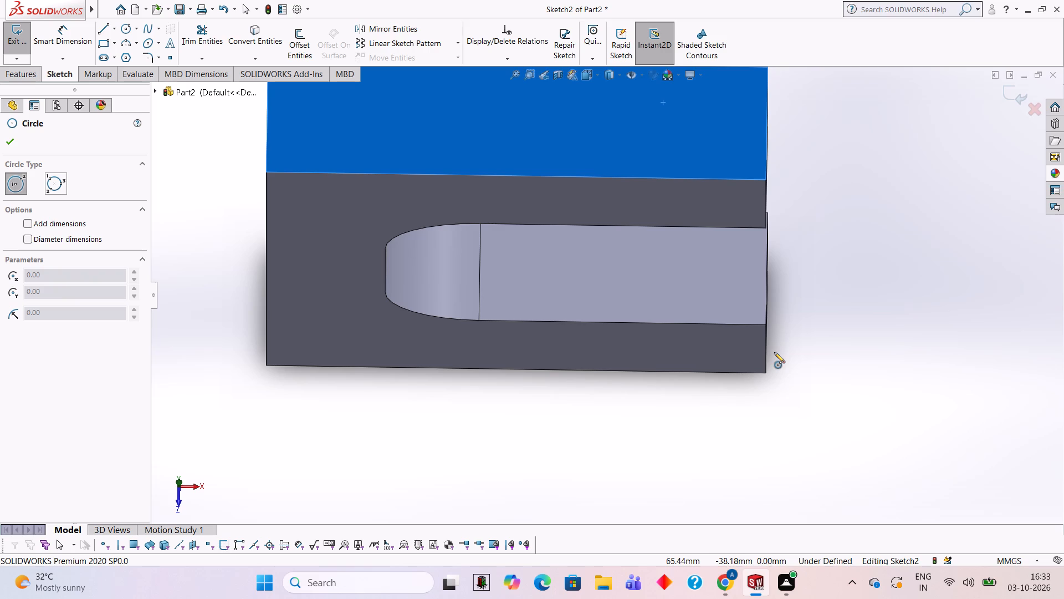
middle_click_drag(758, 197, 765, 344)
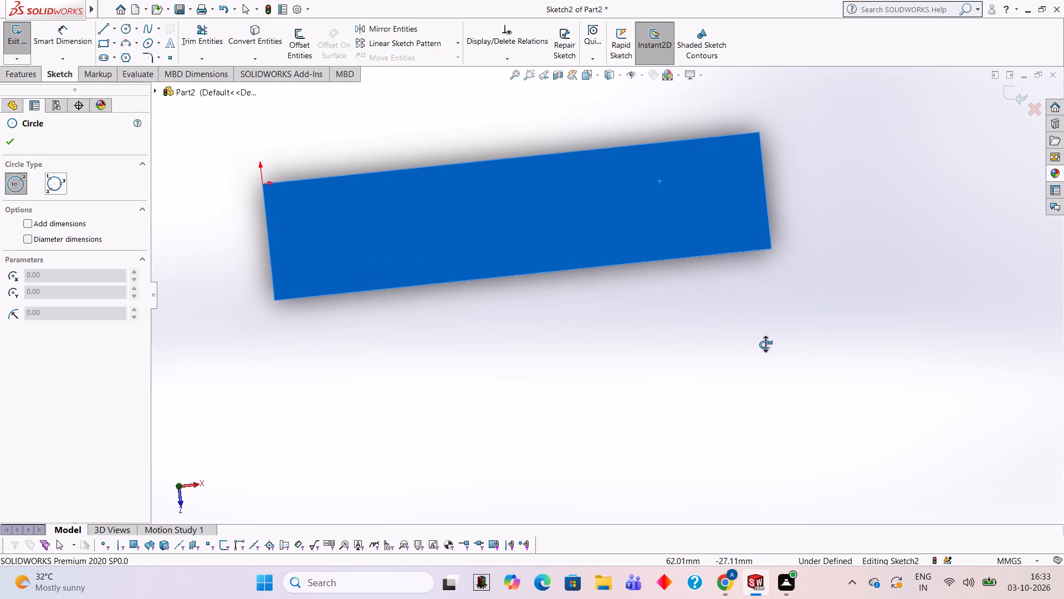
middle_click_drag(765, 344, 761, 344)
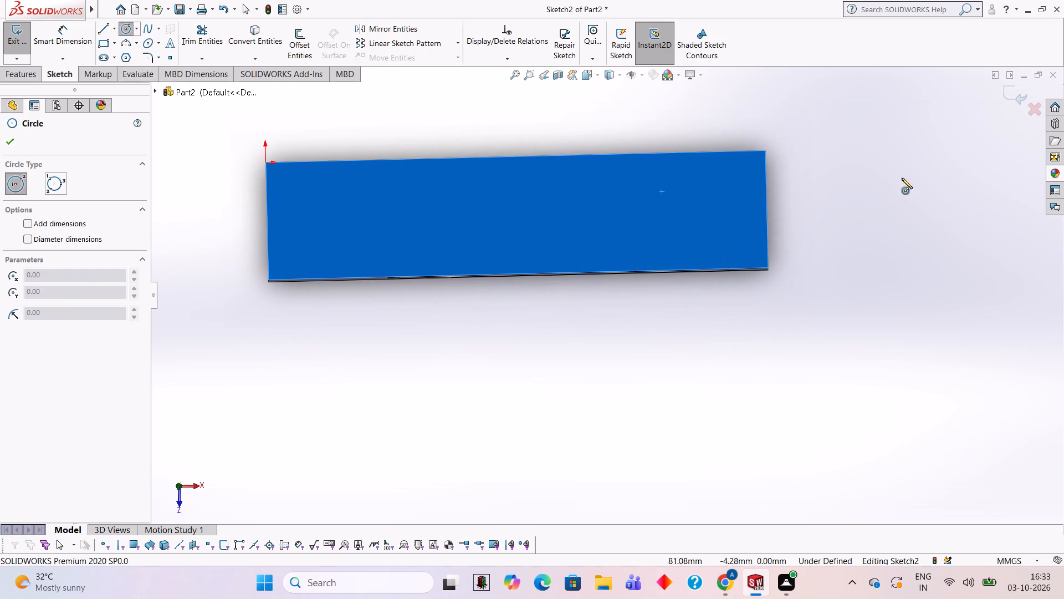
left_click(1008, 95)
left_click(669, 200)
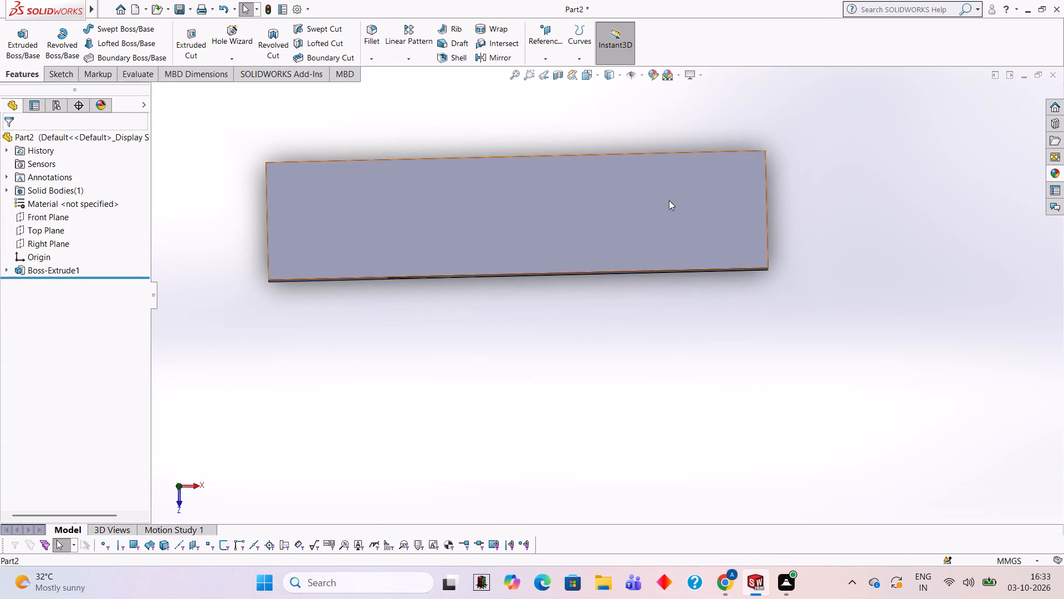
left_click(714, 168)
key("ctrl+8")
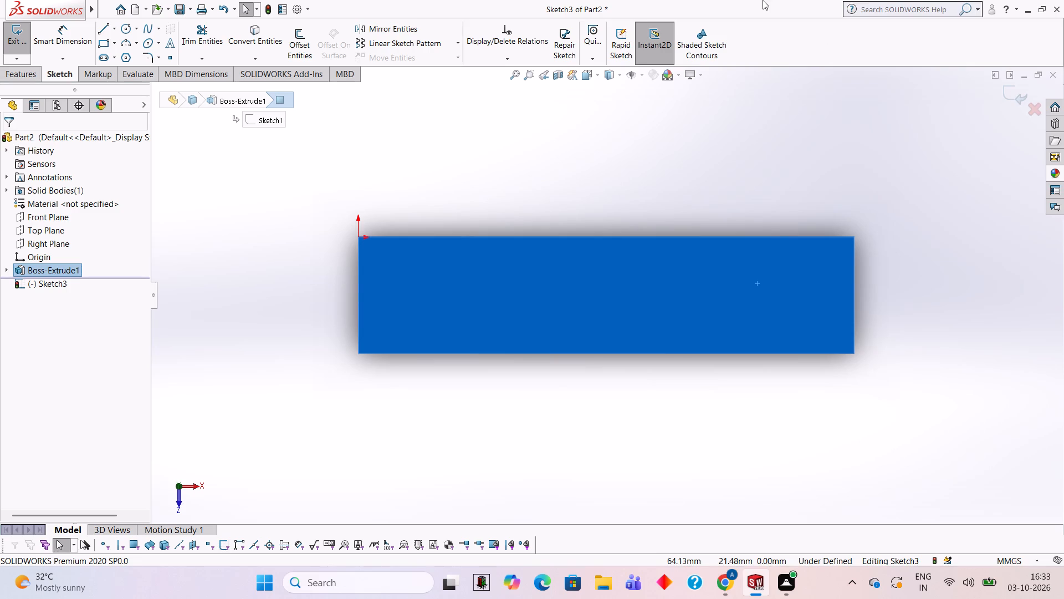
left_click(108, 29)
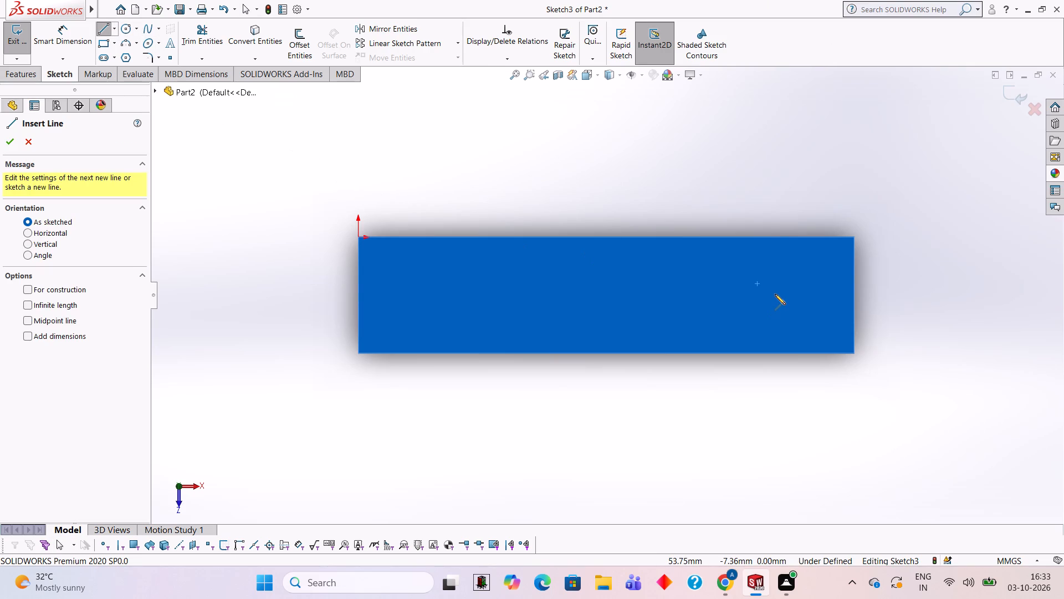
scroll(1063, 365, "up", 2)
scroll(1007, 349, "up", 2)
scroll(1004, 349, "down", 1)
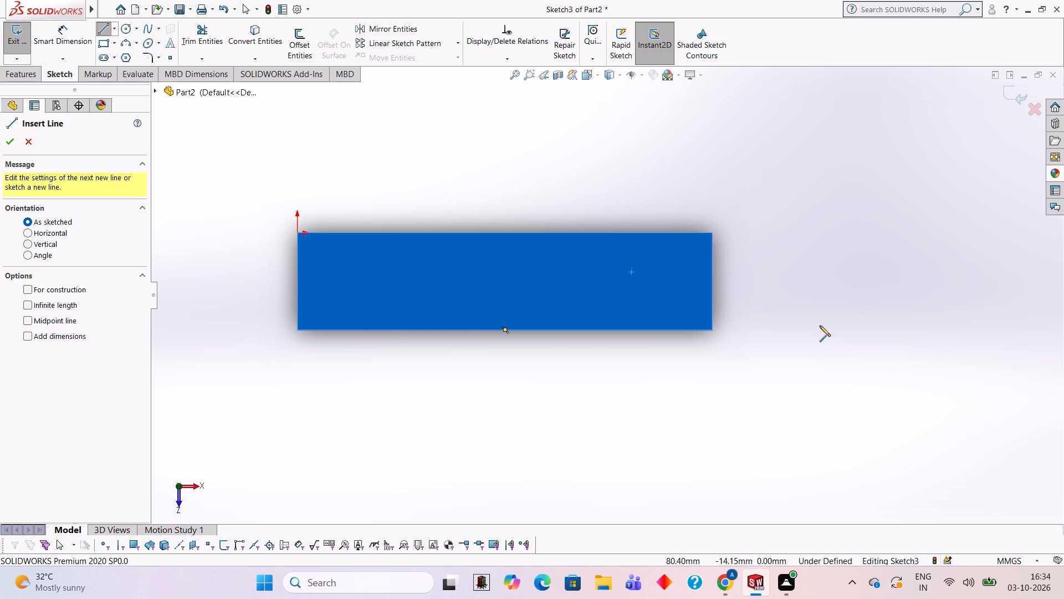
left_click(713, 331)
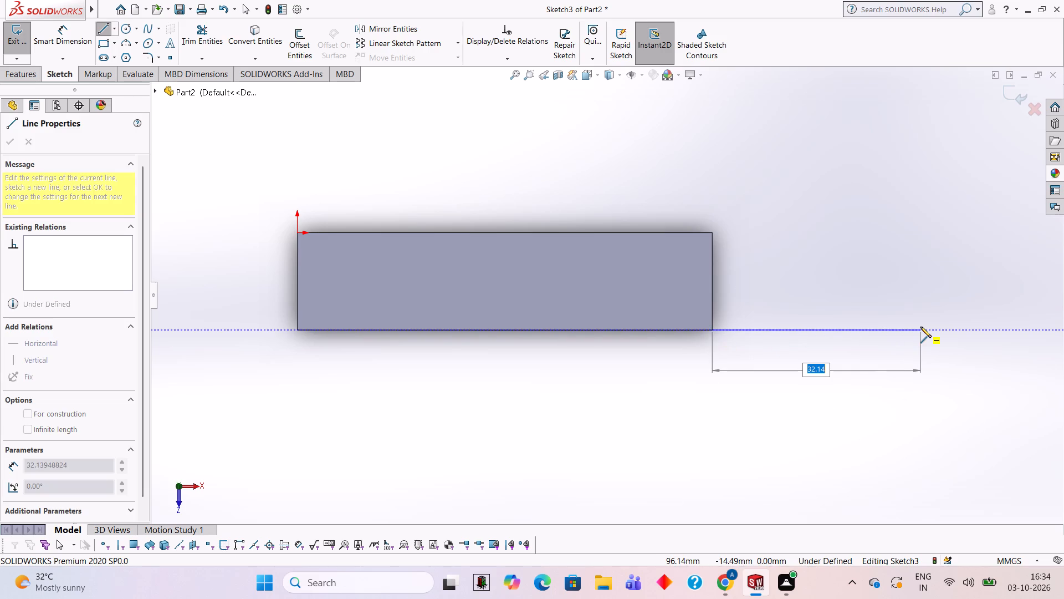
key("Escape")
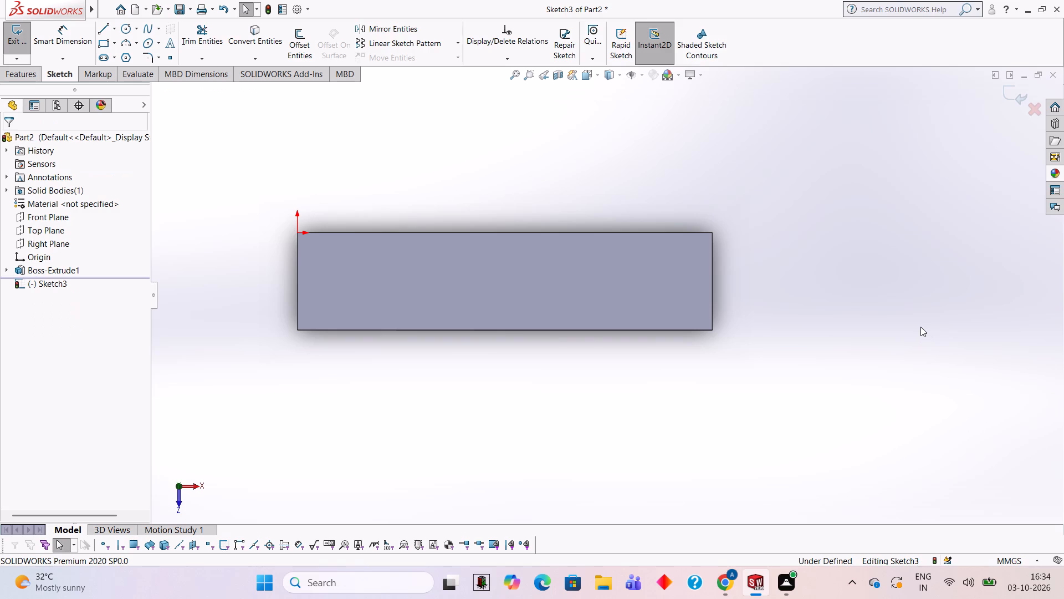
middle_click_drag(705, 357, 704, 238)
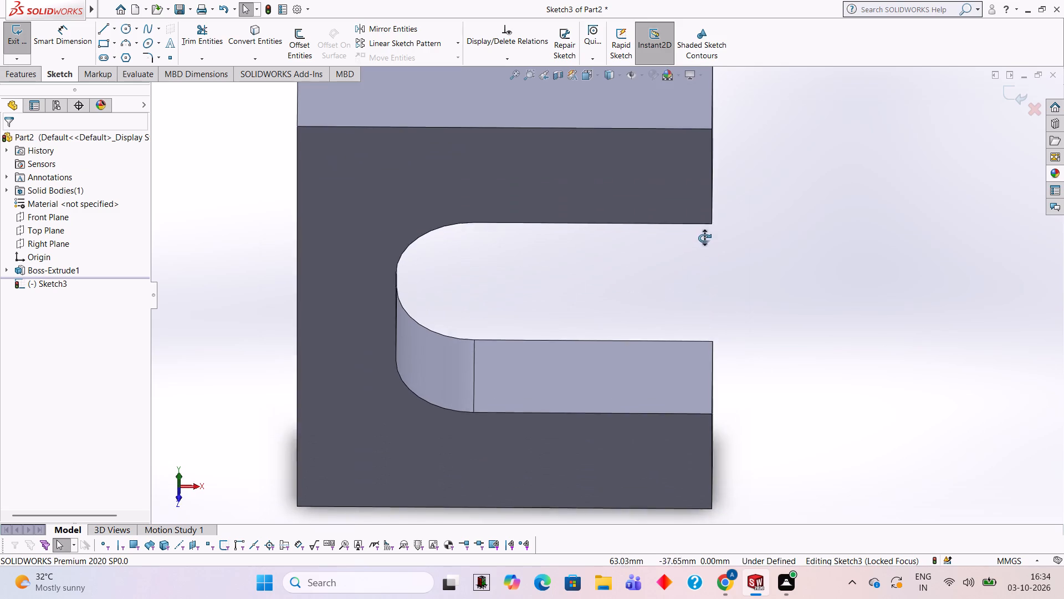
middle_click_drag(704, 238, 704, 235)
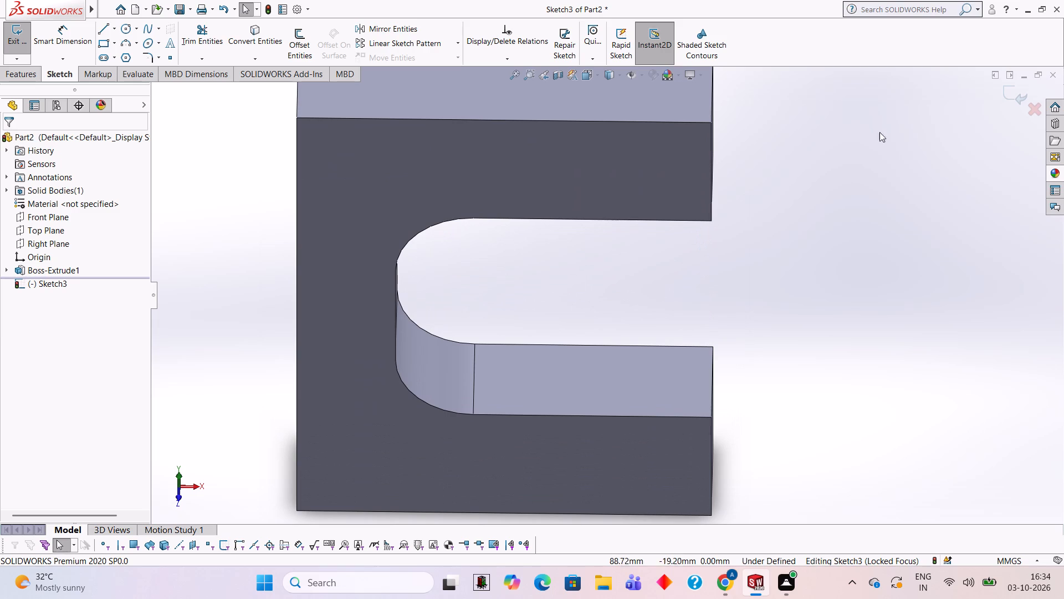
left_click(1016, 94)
Open a new sketch on the top face of the upper arm, viewed square to the face.
middle_click_drag(731, 191, 732, 331)
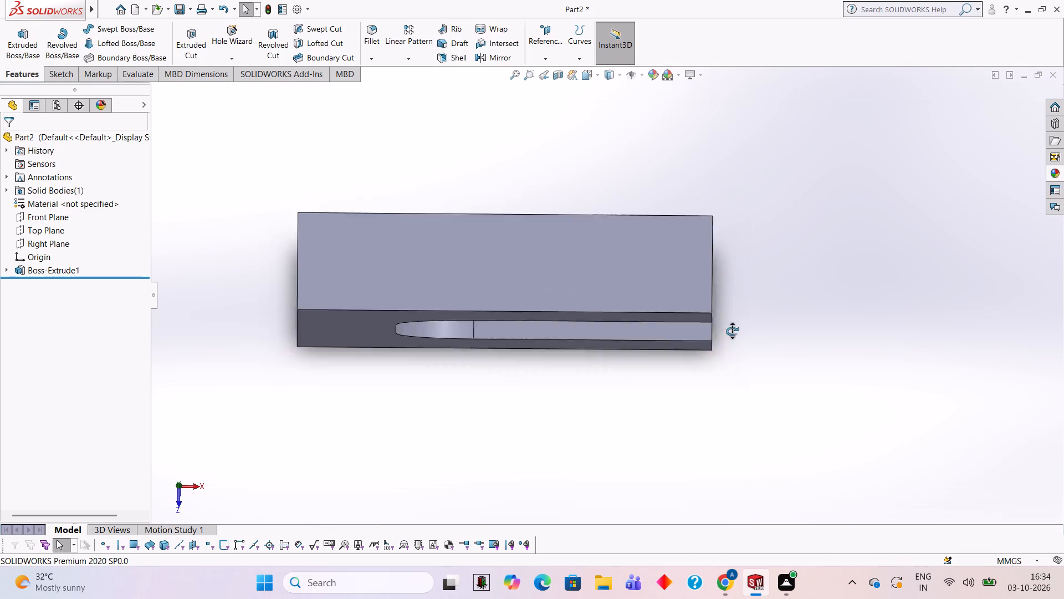
middle_click_drag(732, 331, 732, 333)
left_click(614, 250)
left_click(664, 215)
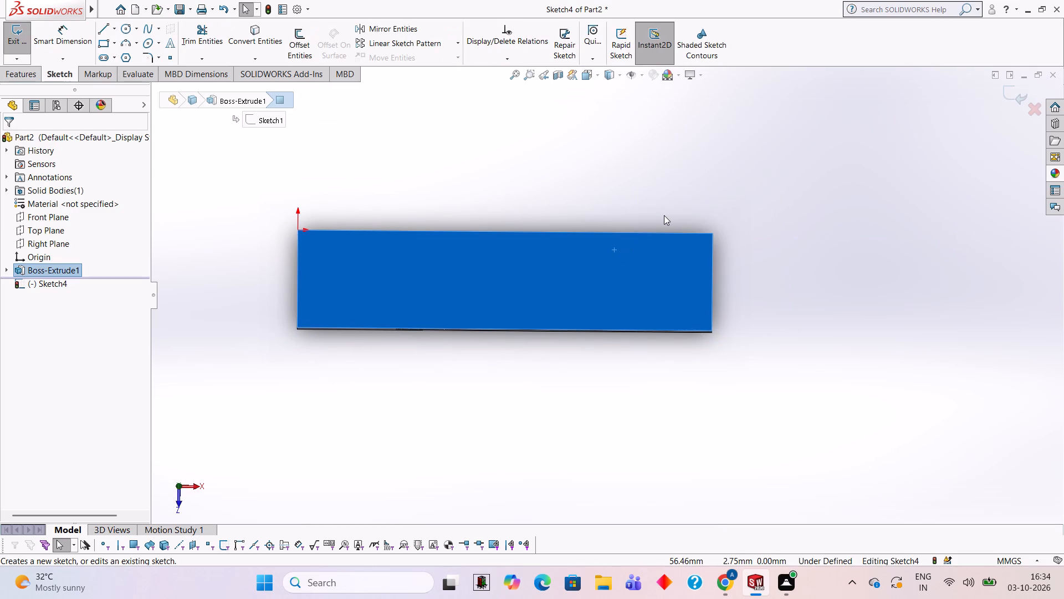
key("ctrl+8")
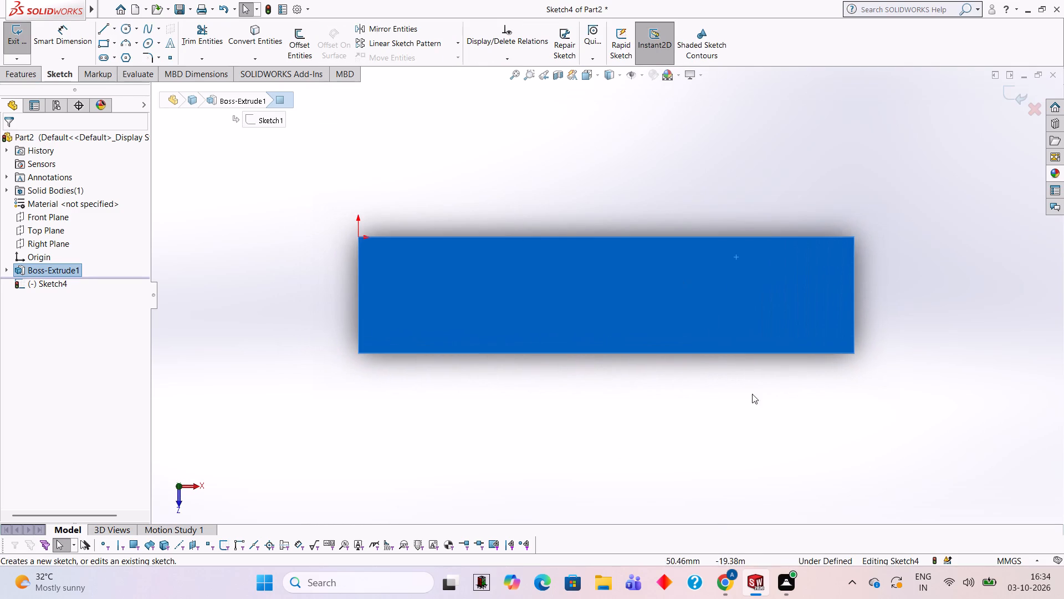
scroll(760, 402, "up", 2)
scroll(782, 424, "down", 1)
scroll(677, 380, "down", 1)
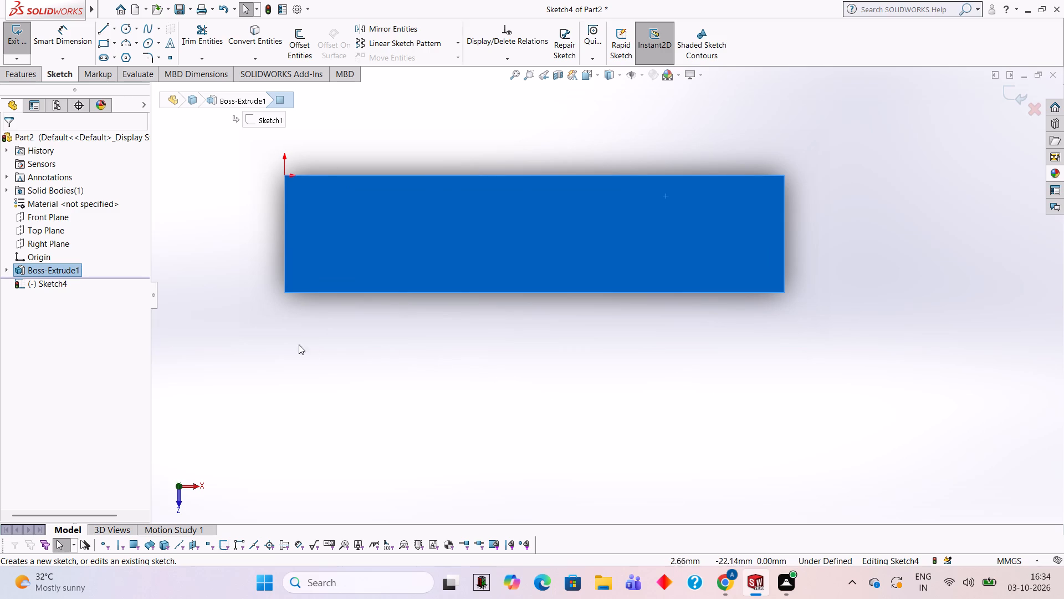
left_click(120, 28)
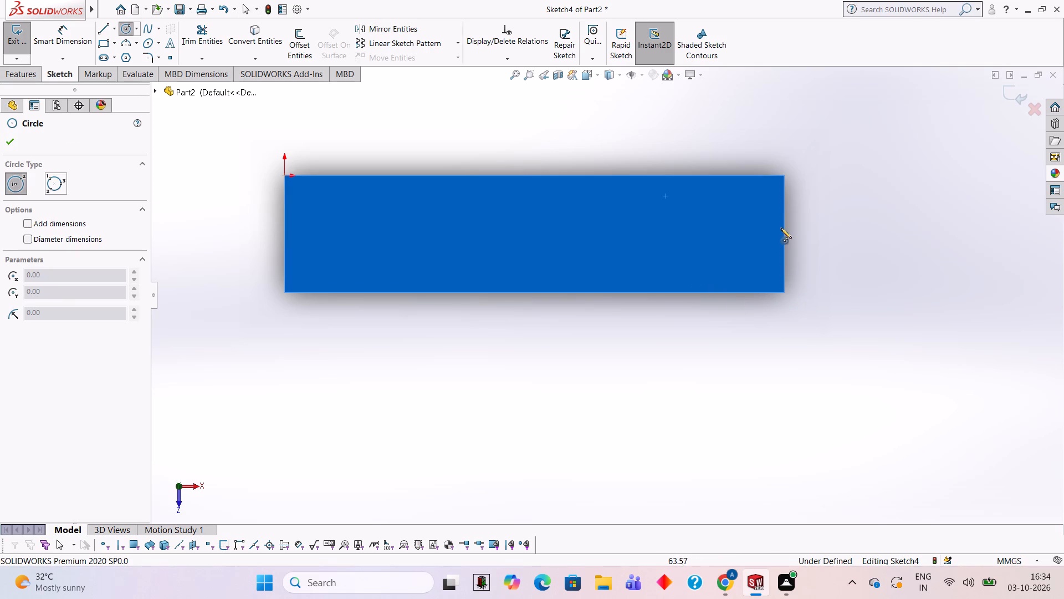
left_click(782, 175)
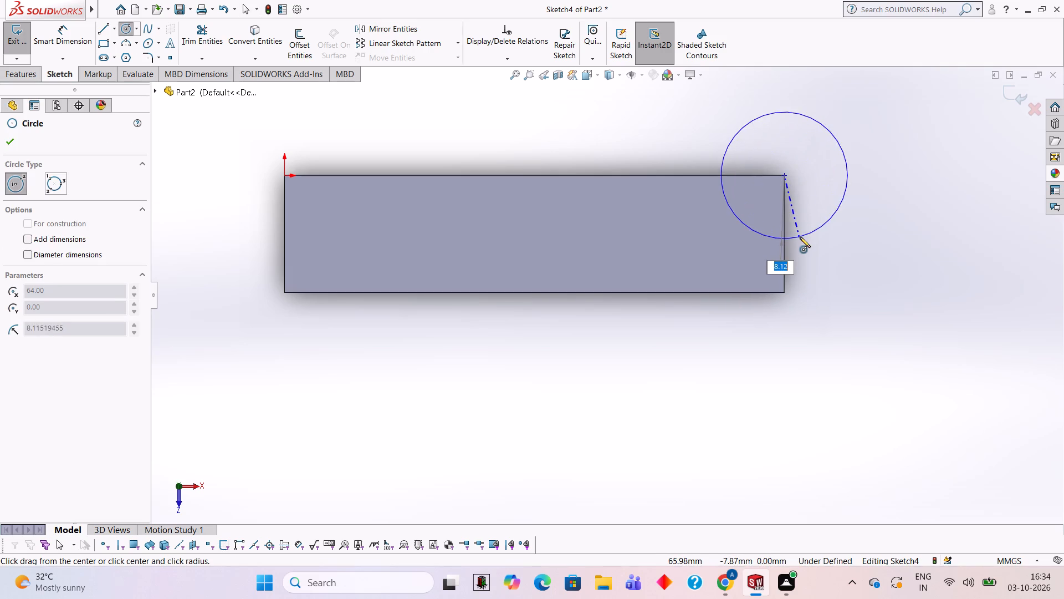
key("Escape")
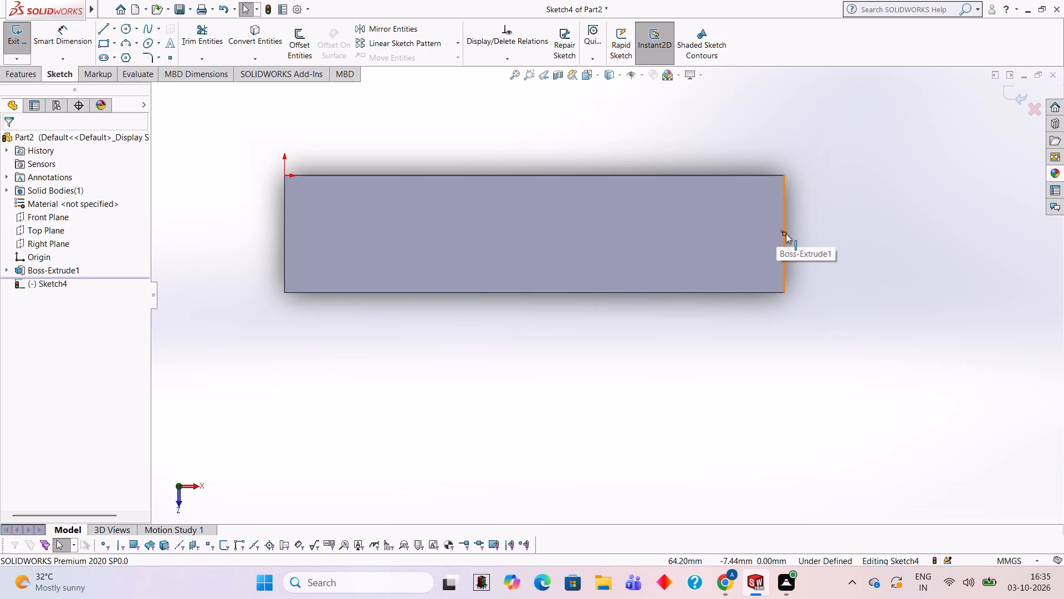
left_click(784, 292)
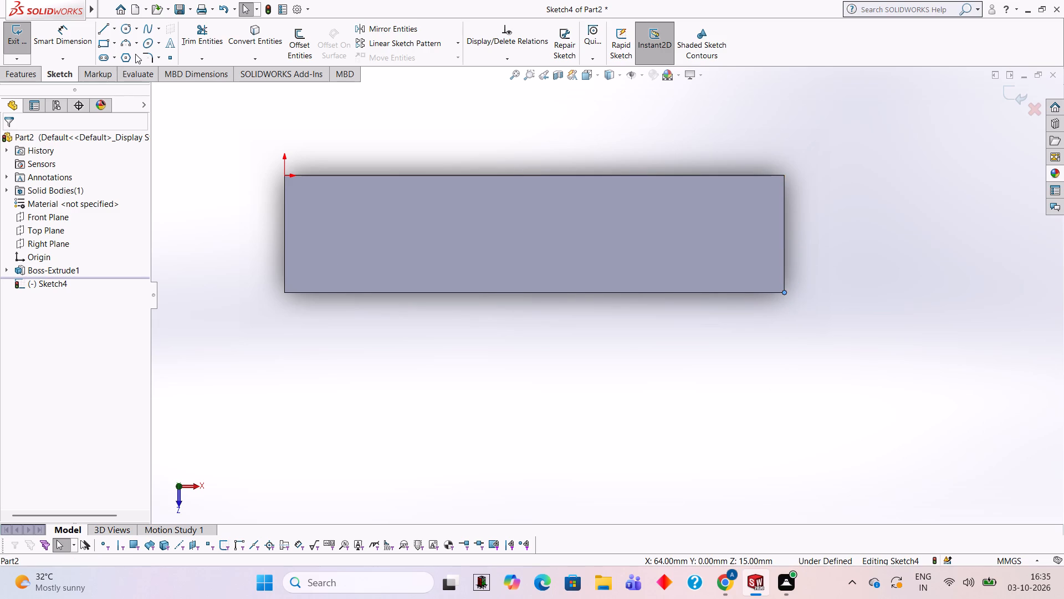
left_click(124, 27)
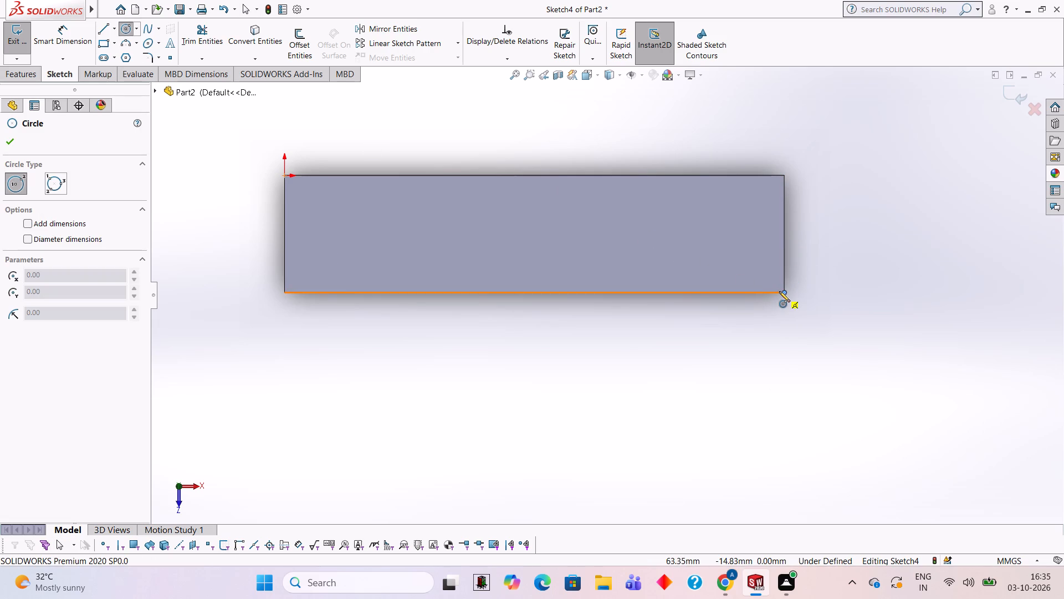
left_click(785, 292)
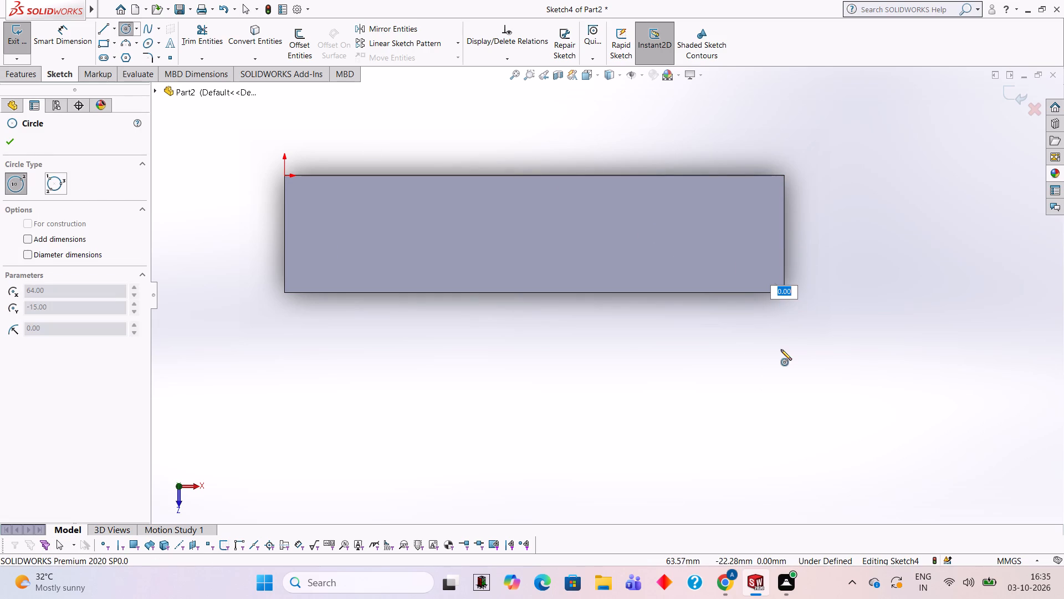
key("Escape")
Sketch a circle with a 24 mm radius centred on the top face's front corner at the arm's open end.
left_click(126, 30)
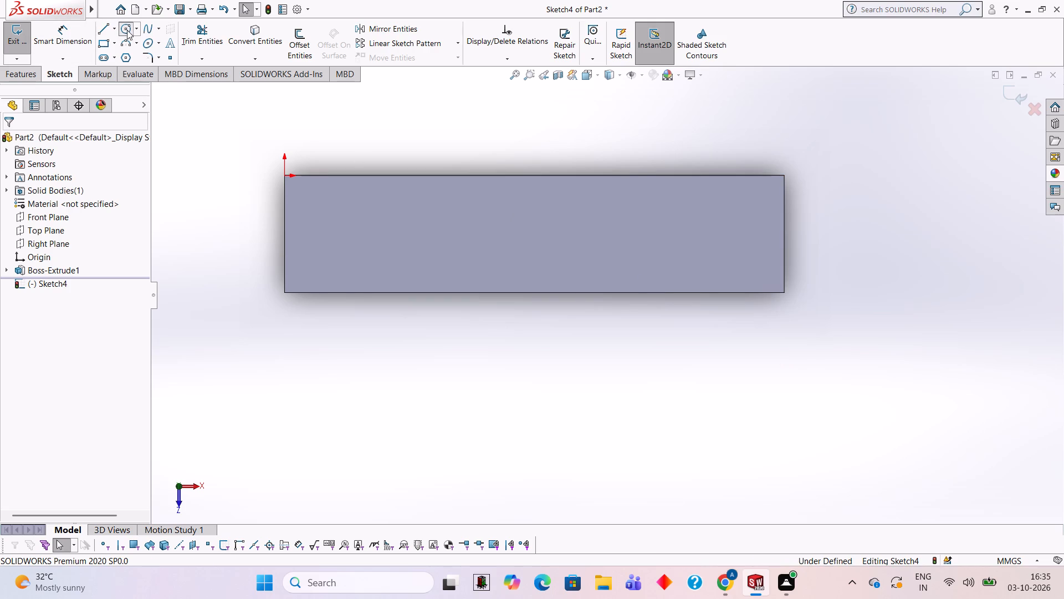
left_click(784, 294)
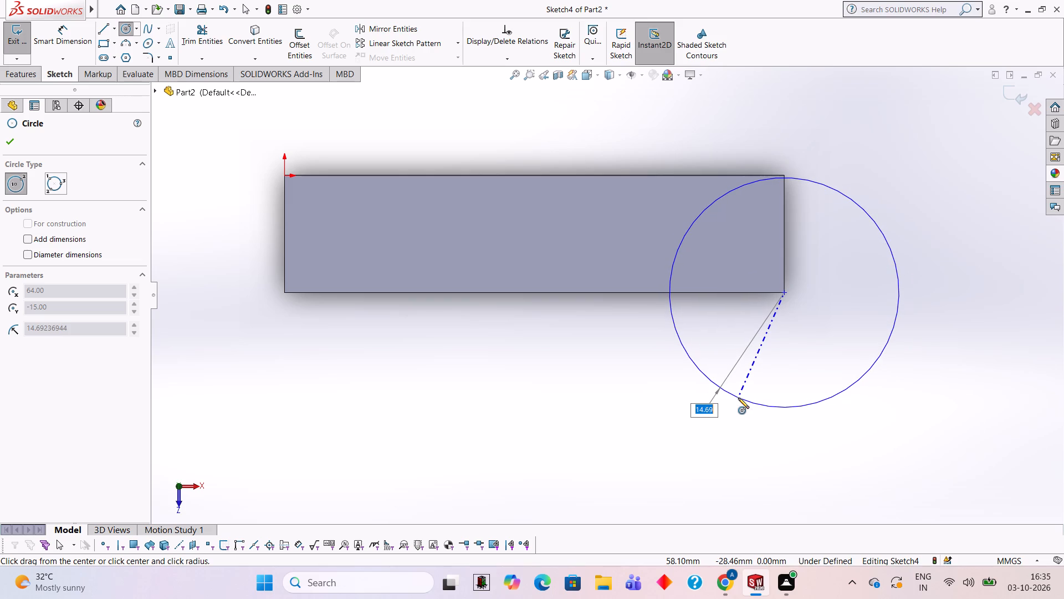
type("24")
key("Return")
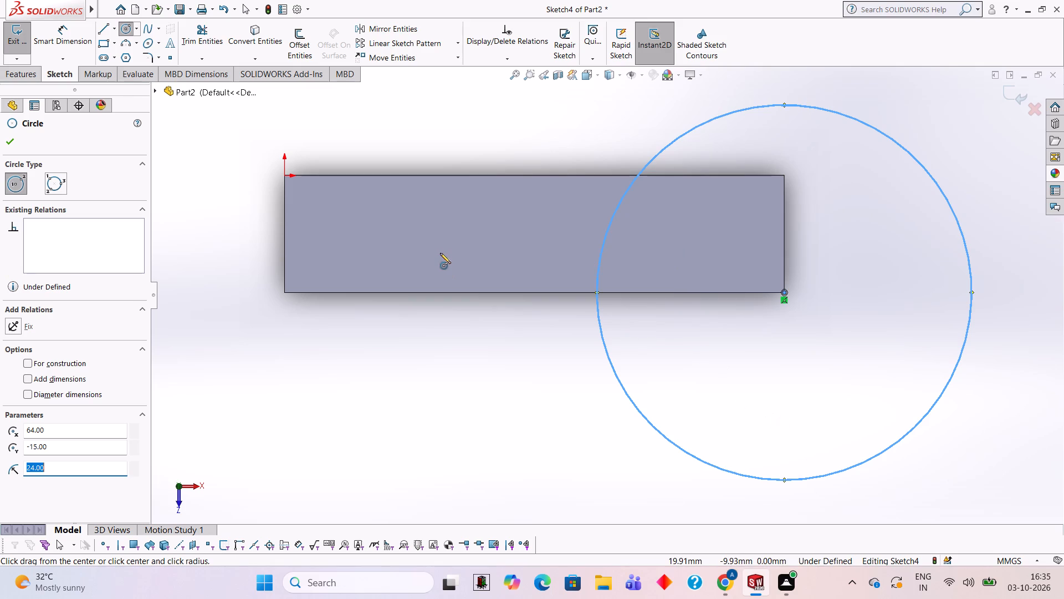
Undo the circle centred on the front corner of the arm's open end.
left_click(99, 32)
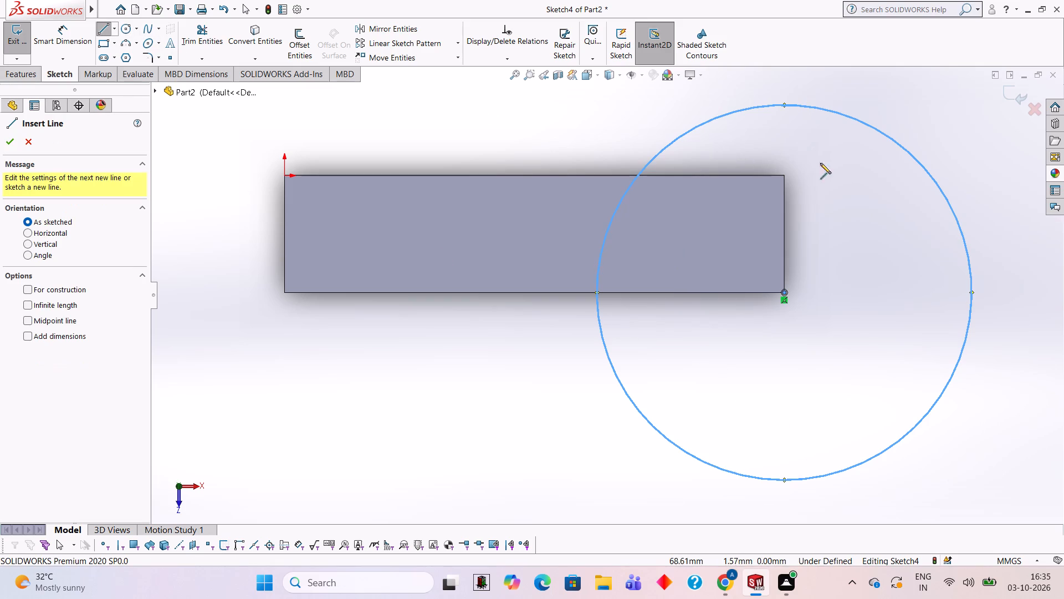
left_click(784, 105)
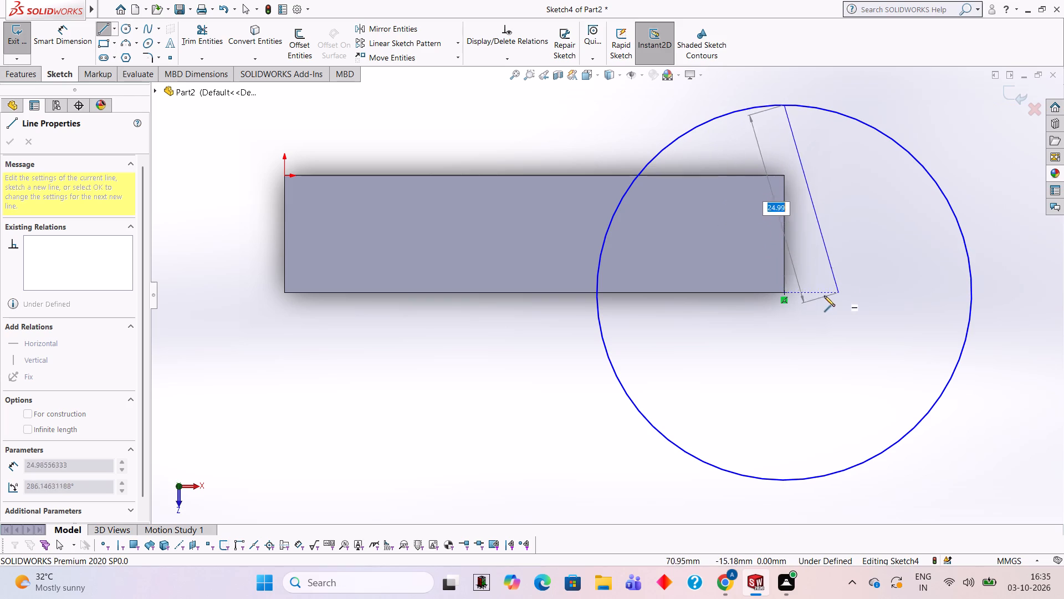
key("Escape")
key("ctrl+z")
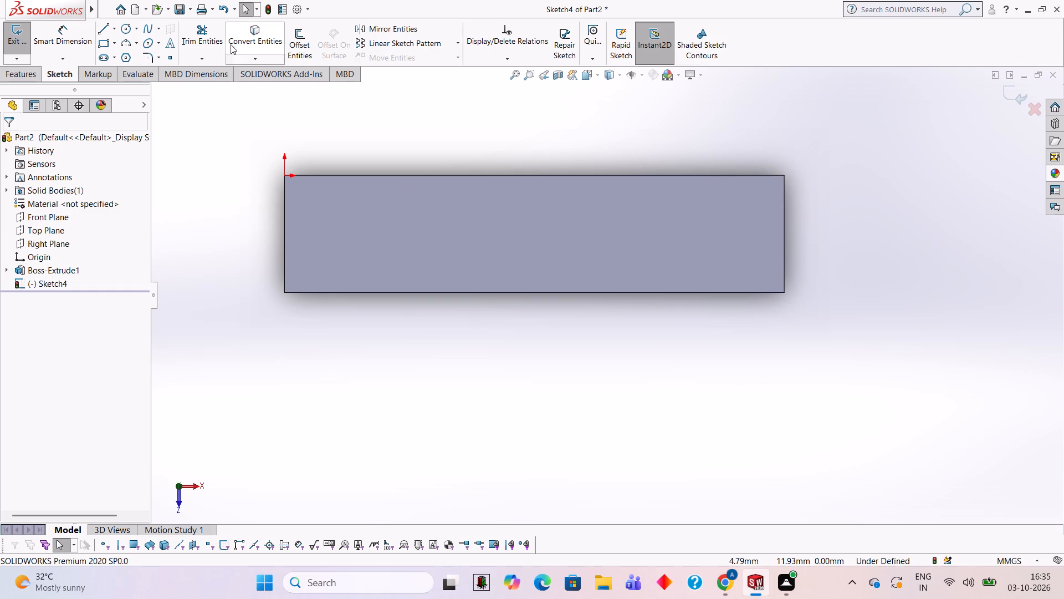
Sketch a 9 mm vertical line from the front corner of the arm's open end, extending outward beyond the face's front edge.
left_click(100, 29)
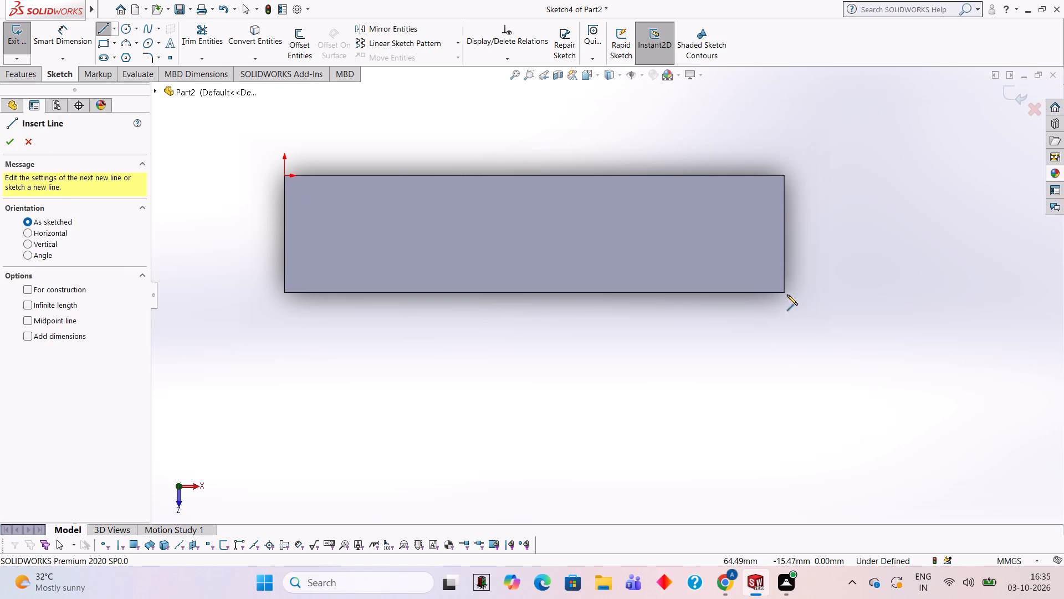
left_click(783, 292)
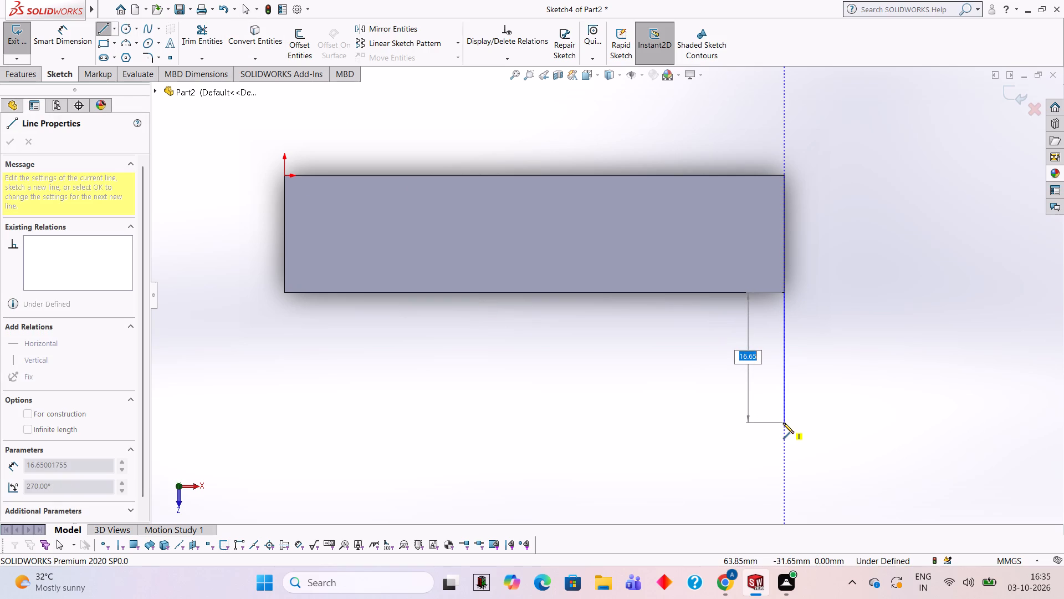
key("9")
key("Return")
key("Escape")
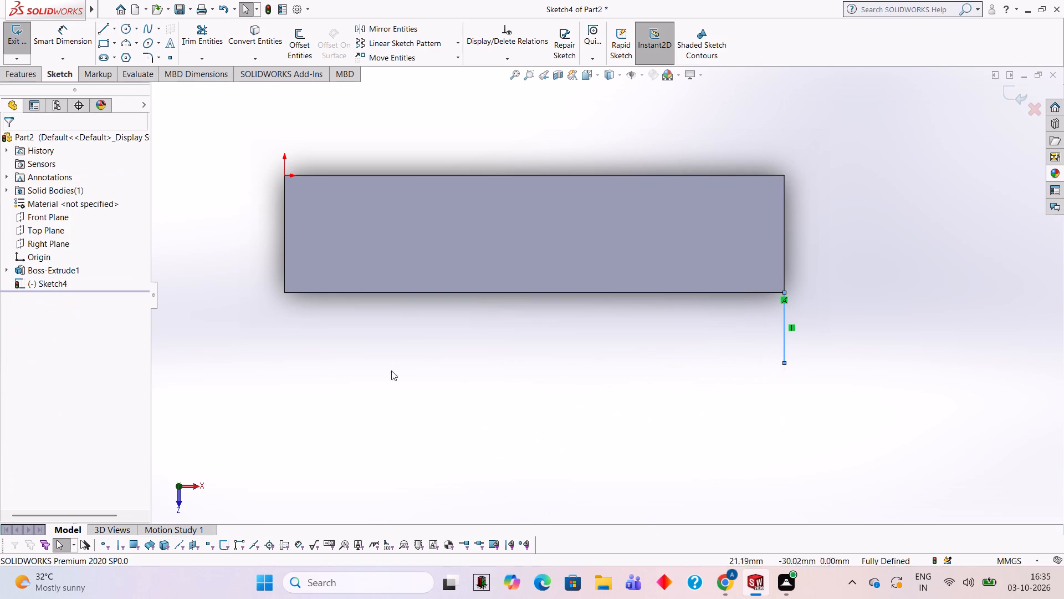
Sketch a circle with a 24 mm radius centred on the free end of the 9 mm line.
left_click(129, 27)
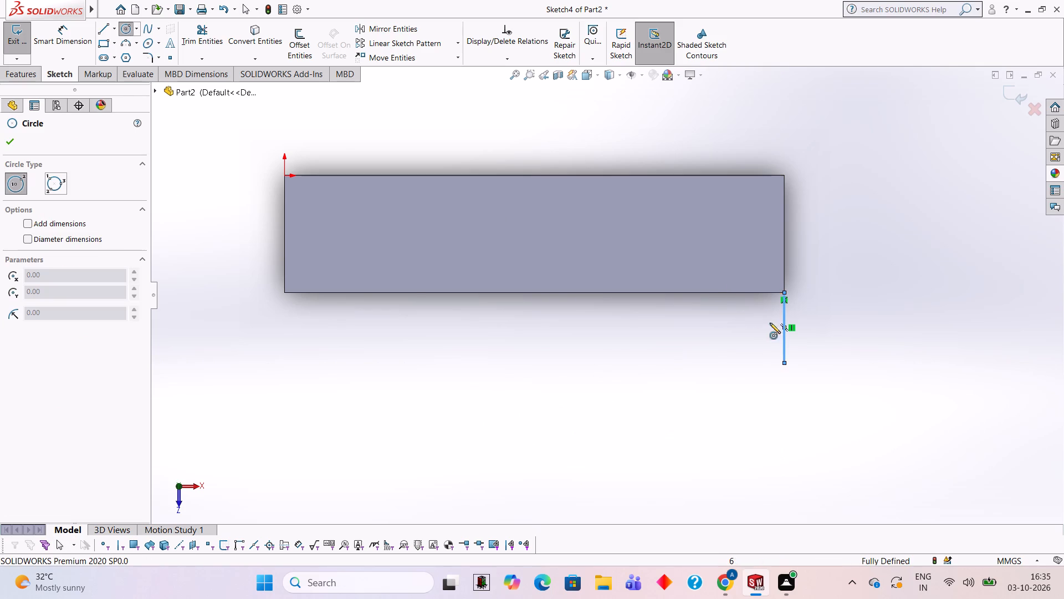
left_click(784, 361)
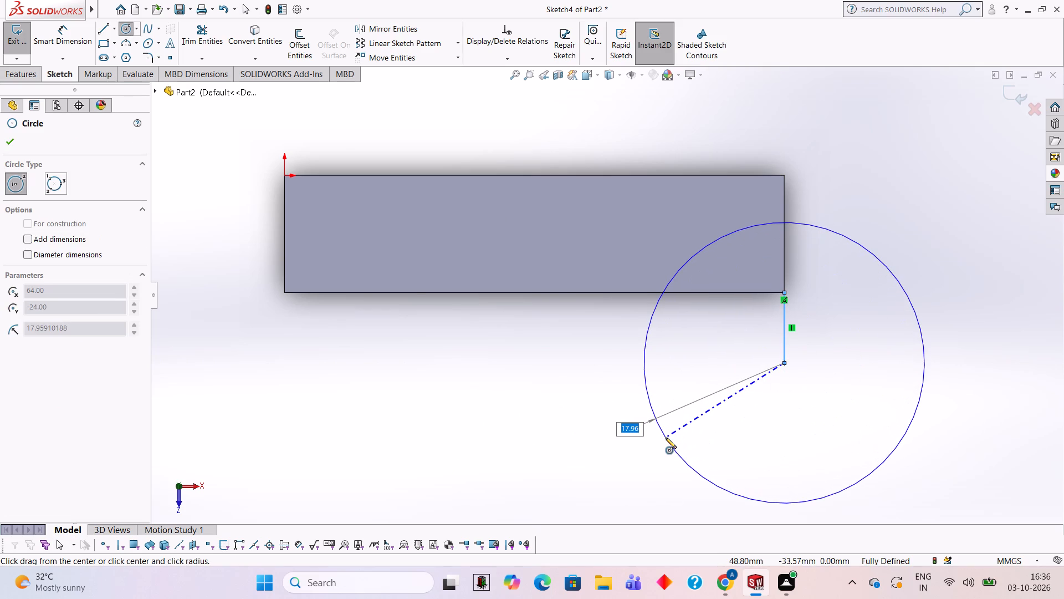
type("24")
key("Return")
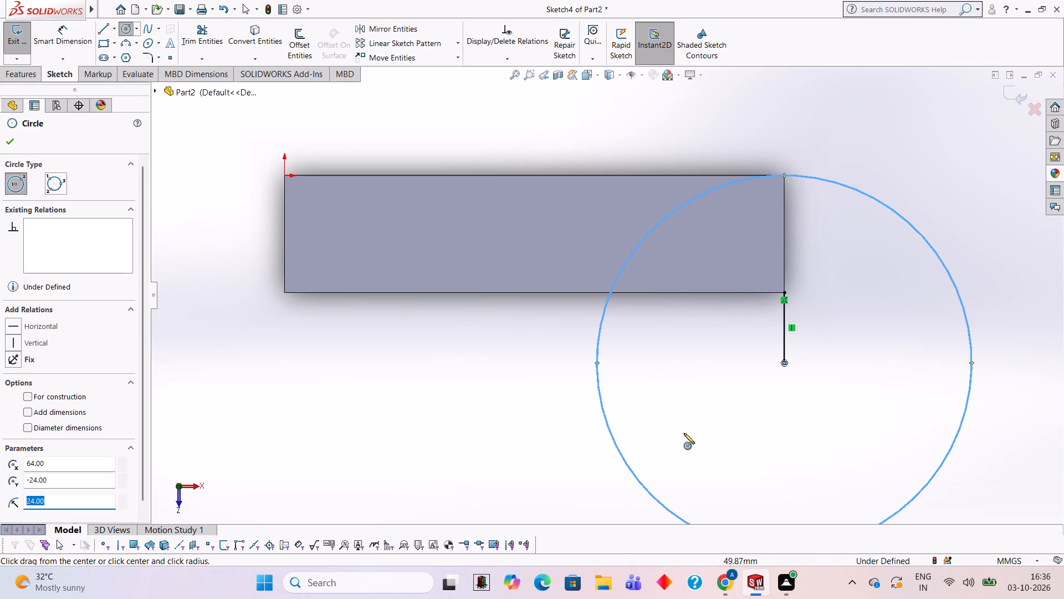
Trim away the 9 mm vertical helper line, leaving only the 24 mm radius circle in the sketch.
scroll(745, 424, "up", 3)
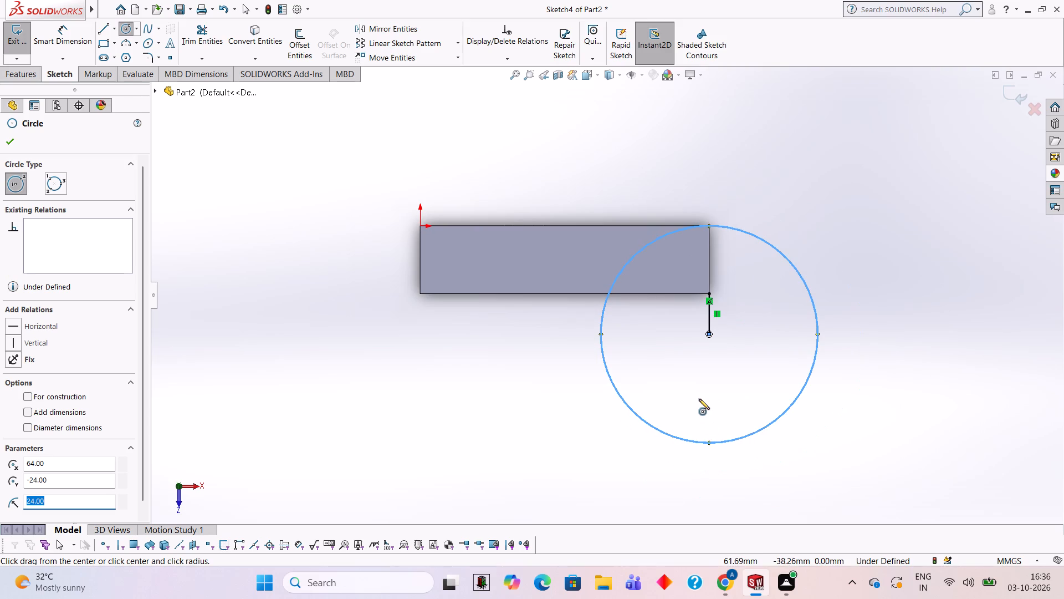
middle_click_drag(747, 399, 740, 293)
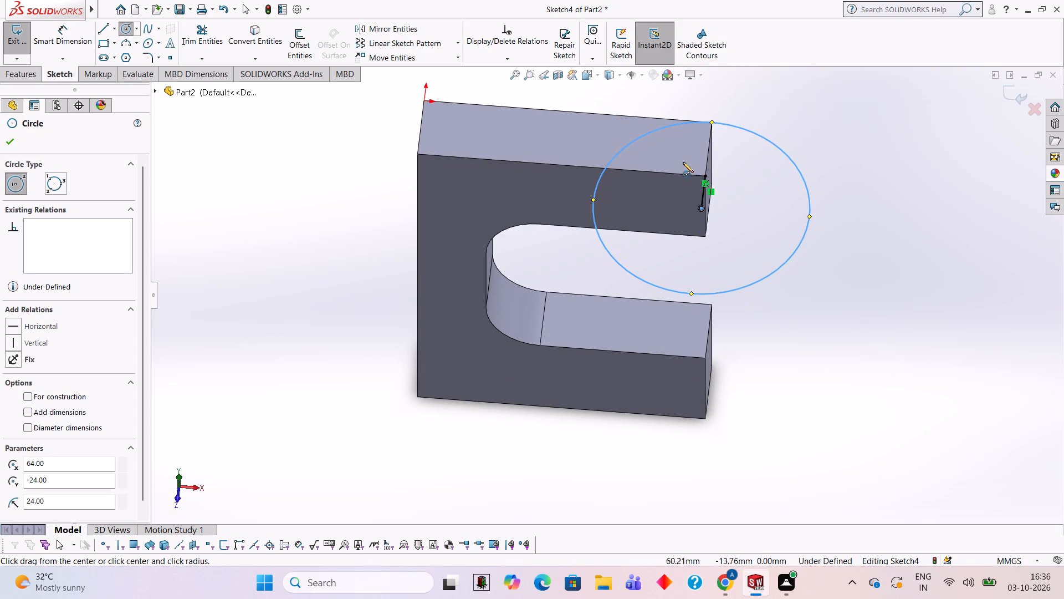
middle_click_drag(680, 156, 690, 288)
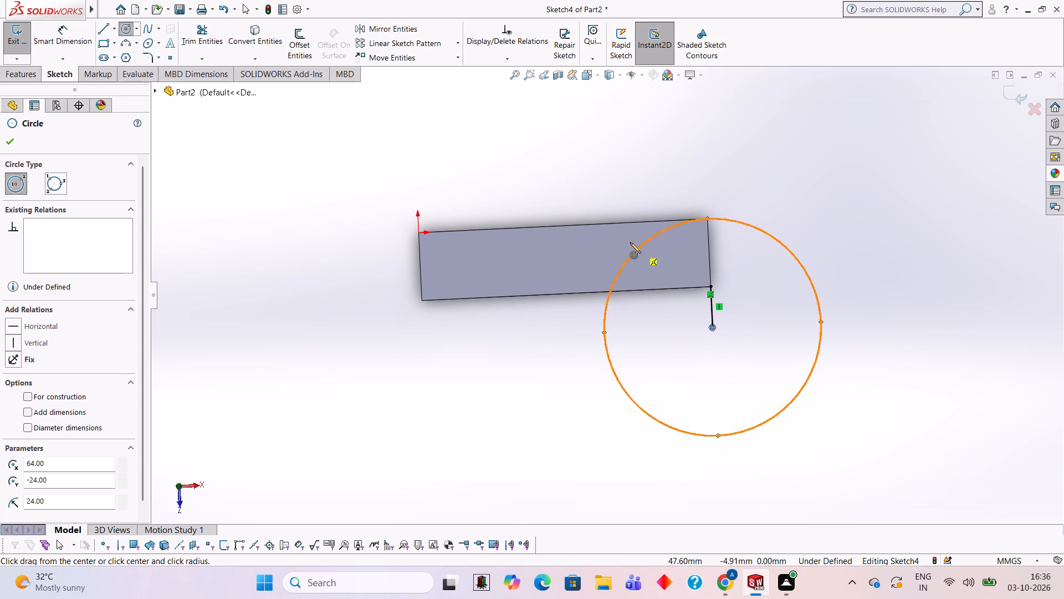
middle_click(802, 353)
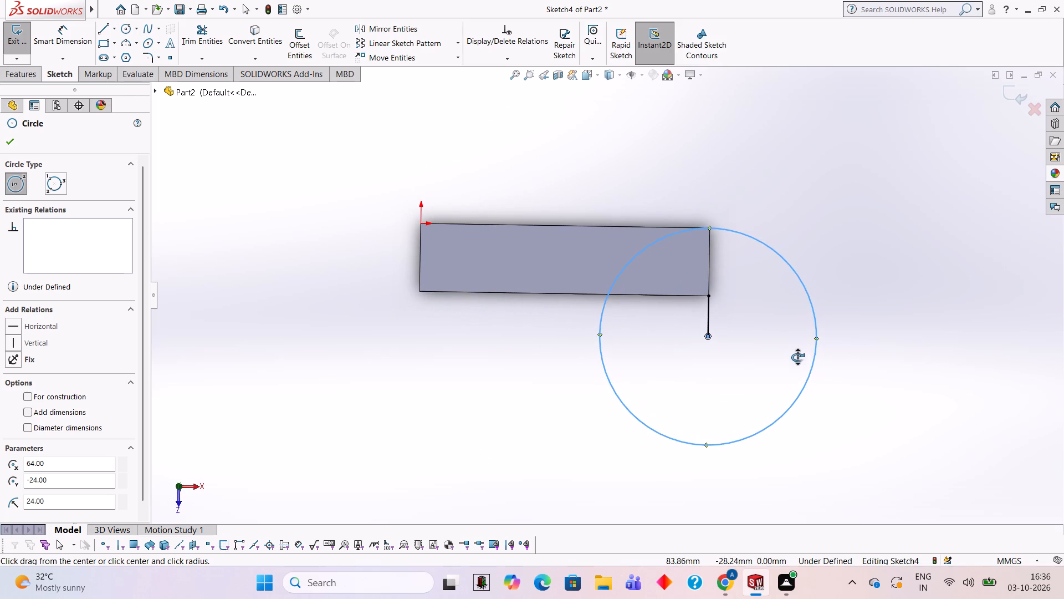
left_click(219, 27)
left_click(709, 324)
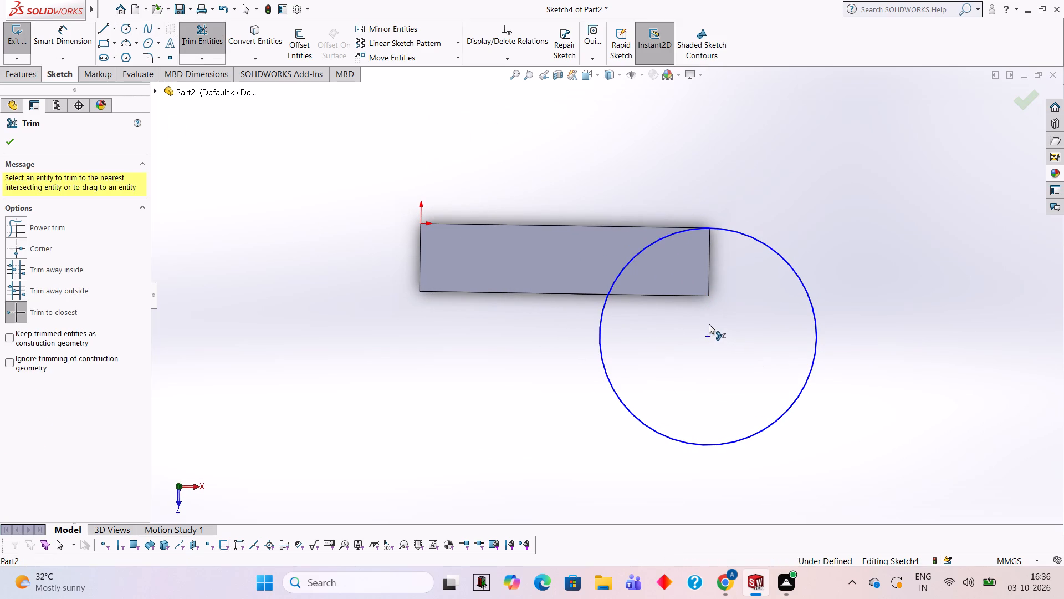
Extrude the 24 mm radius circle 22 mm downward from the top face, merged with the C-shaped body.
left_click(23, 77)
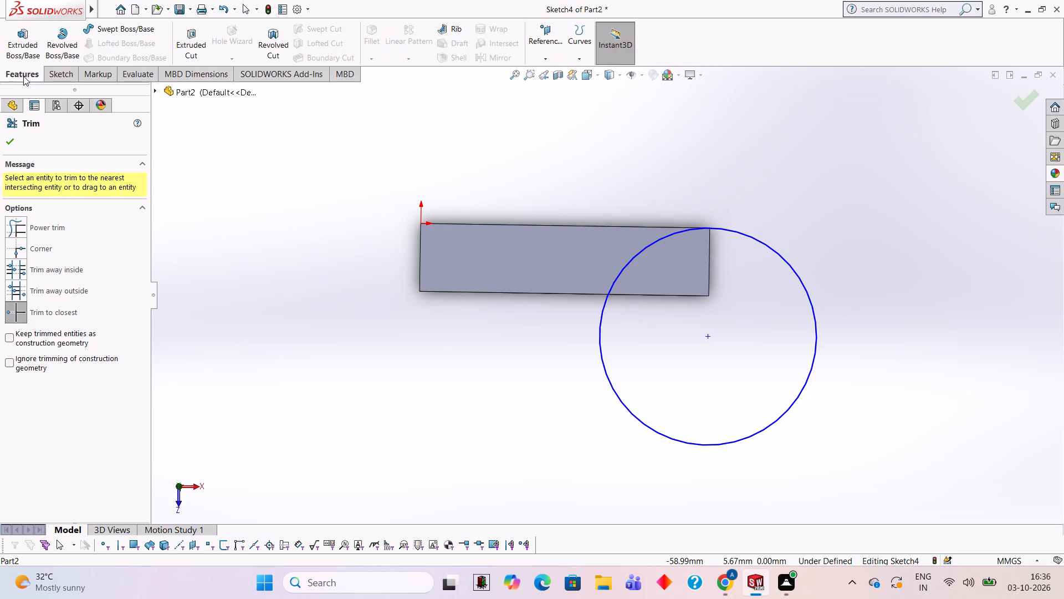
left_click(21, 28)
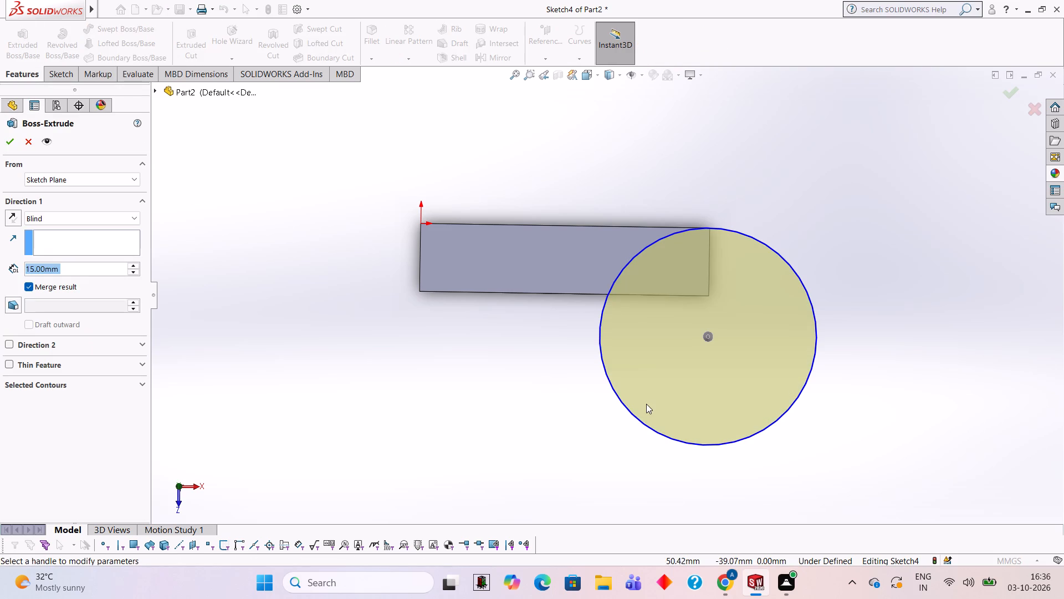
middle_click_drag(646, 404, 646, 265)
left_click(17, 216)
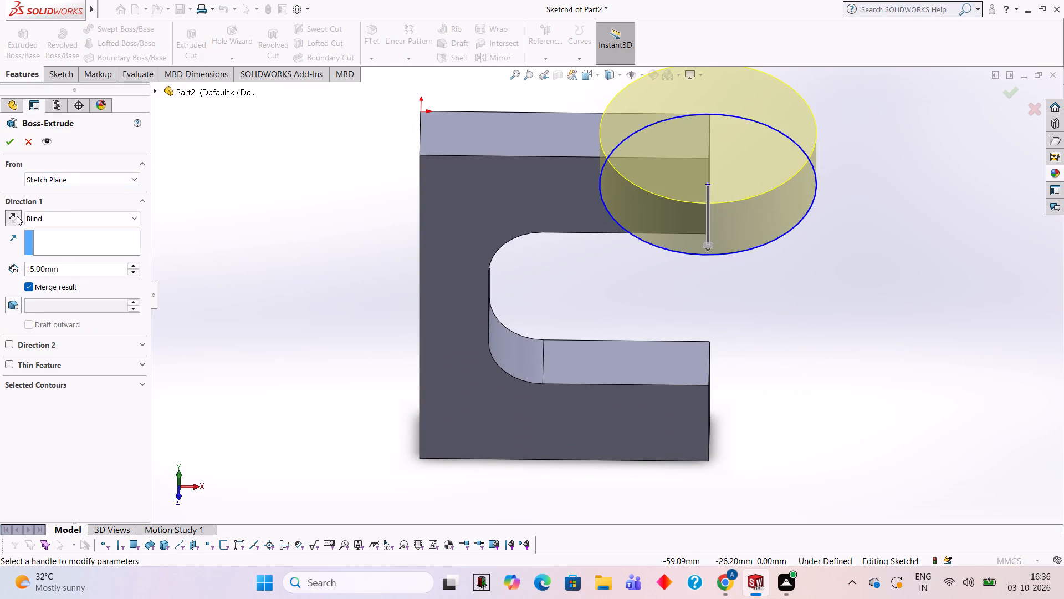
middle_click_drag(739, 346, 732, 251)
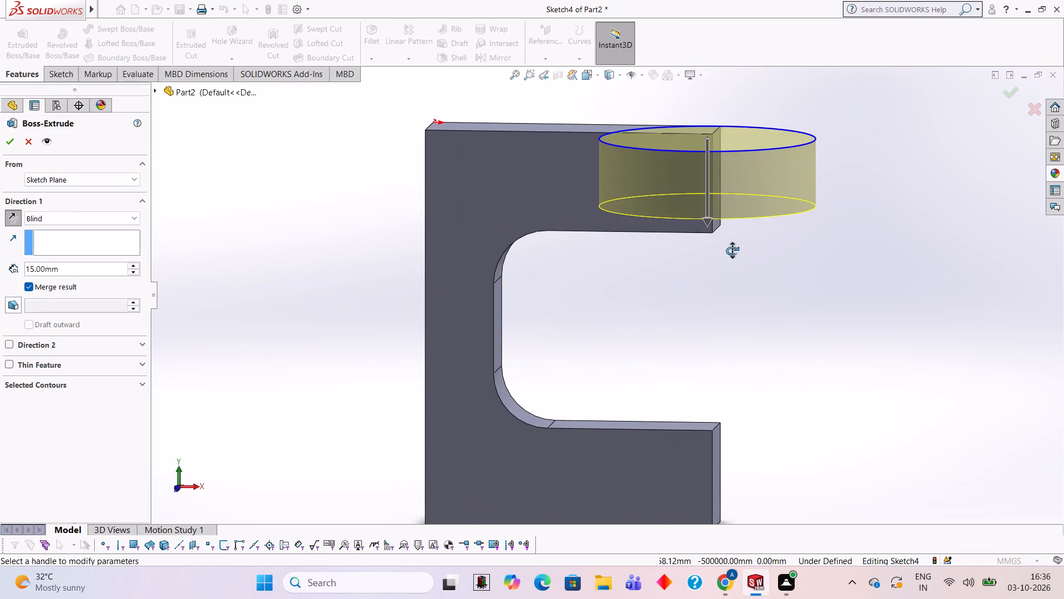
middle_click_drag(732, 251, 732, 250)
middle_click(730, 223)
middle_click_drag(738, 307, 741, 279)
scroll(738, 309, "down", 1)
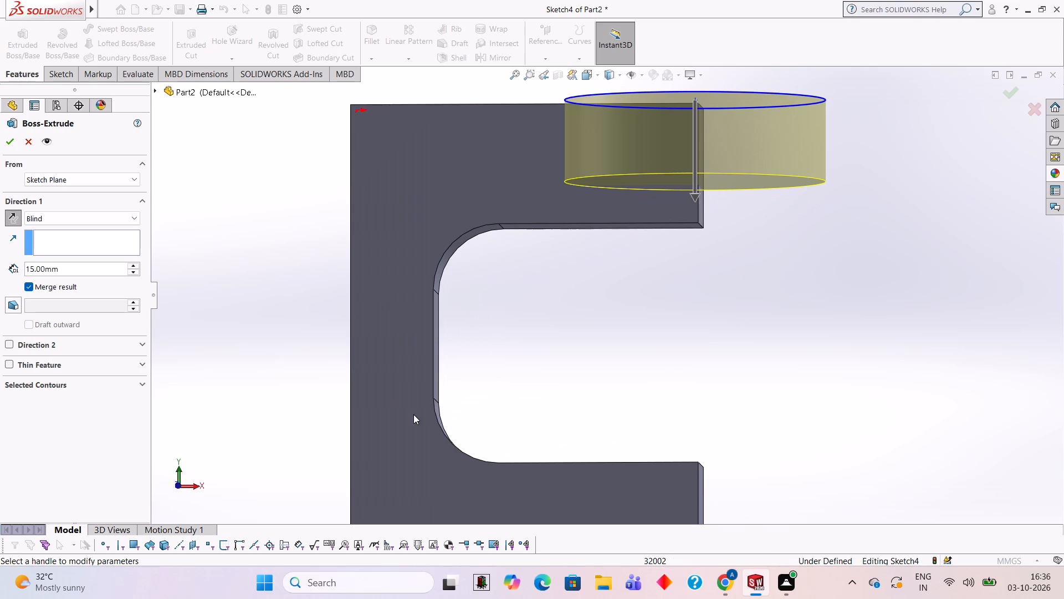
middle_click_drag(578, 278, 584, 288)
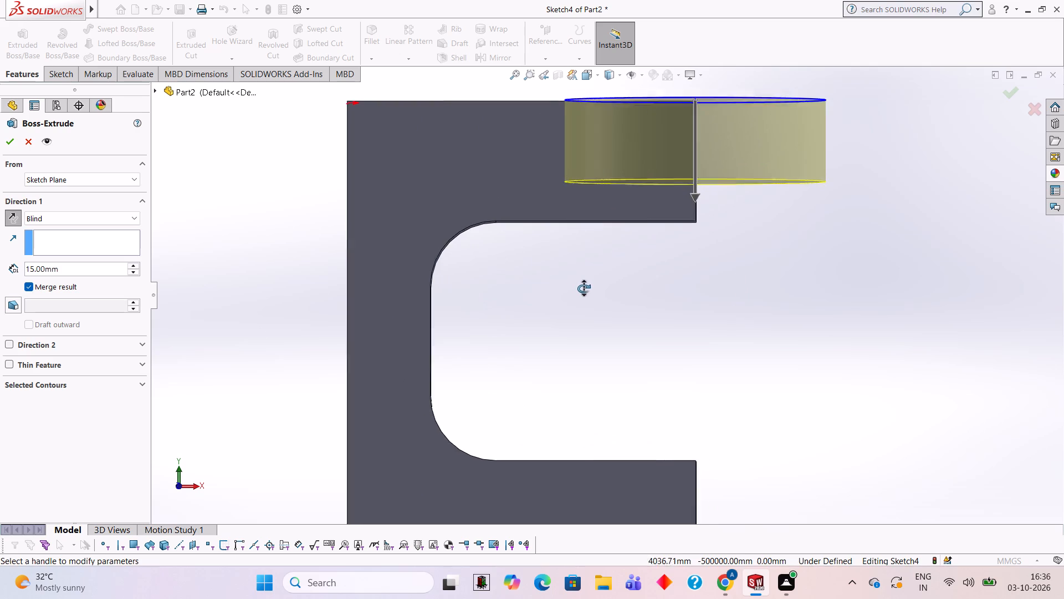
middle_click_drag(584, 288, 584, 289)
left_click(79, 265)
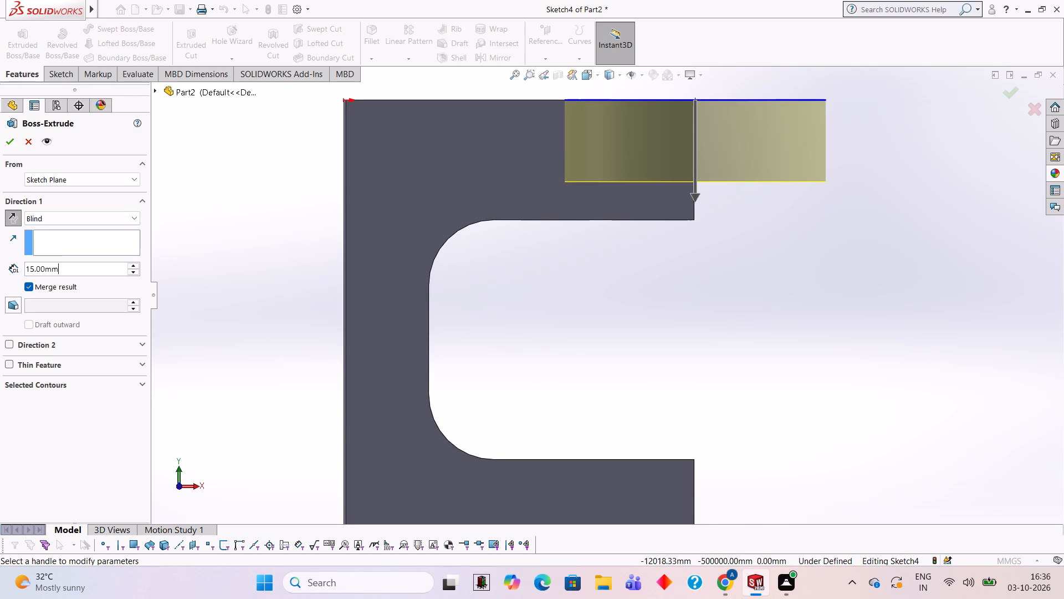
key("BackSpace")
key("BackSpace")
key("BackSpace")
key("BackSpace")
key("BackSpace")
key("BackSpace")
key("BackSpace")
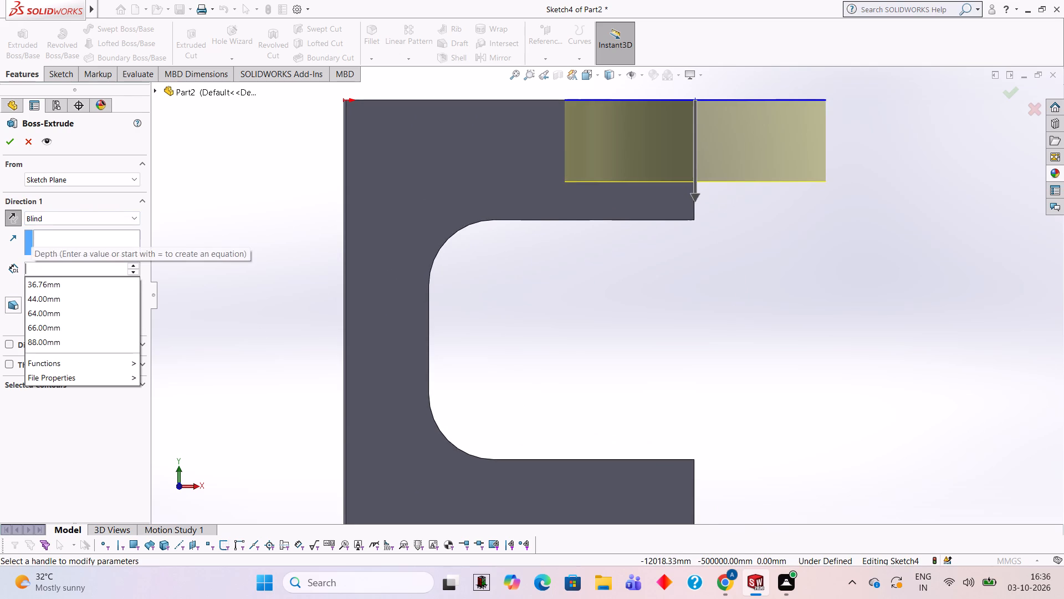
type("22")
key("Return")
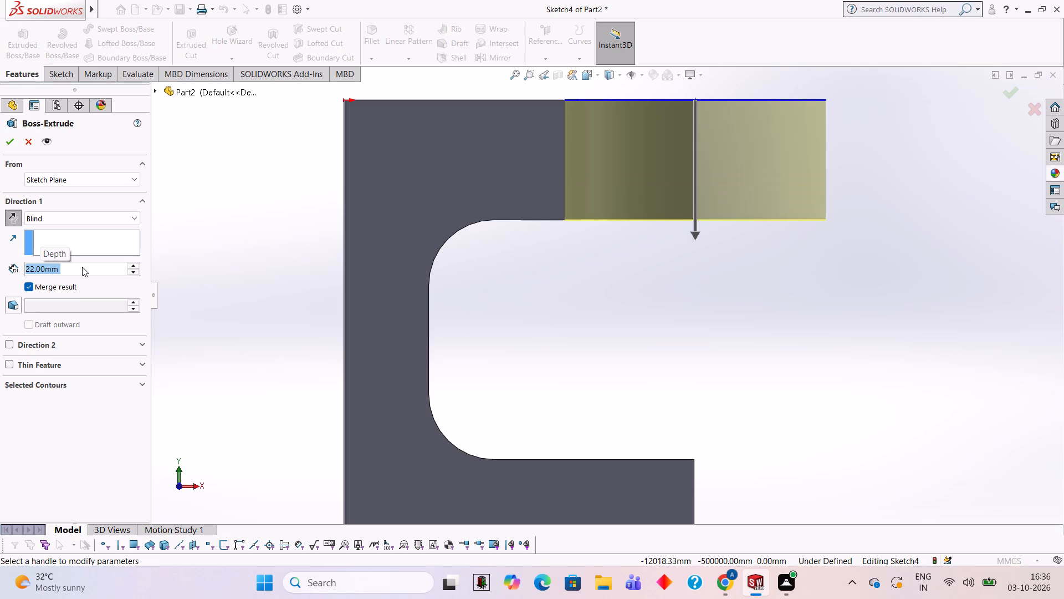
left_click(10, 148)
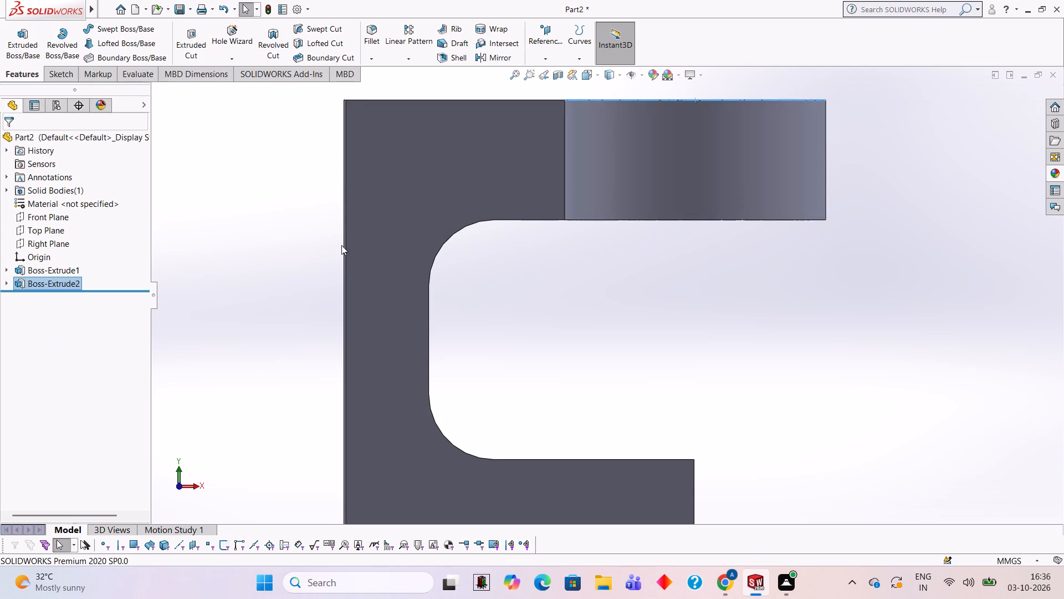
left_click(641, 226)
Sketch a circle with a 24 mm radius on the lower arm's bottom face, centred on the upper disc's centre.
middle_click_drag(636, 287, 639, 413)
scroll(633, 354, "up", 3)
middle_click_drag(662, 441, 669, 468)
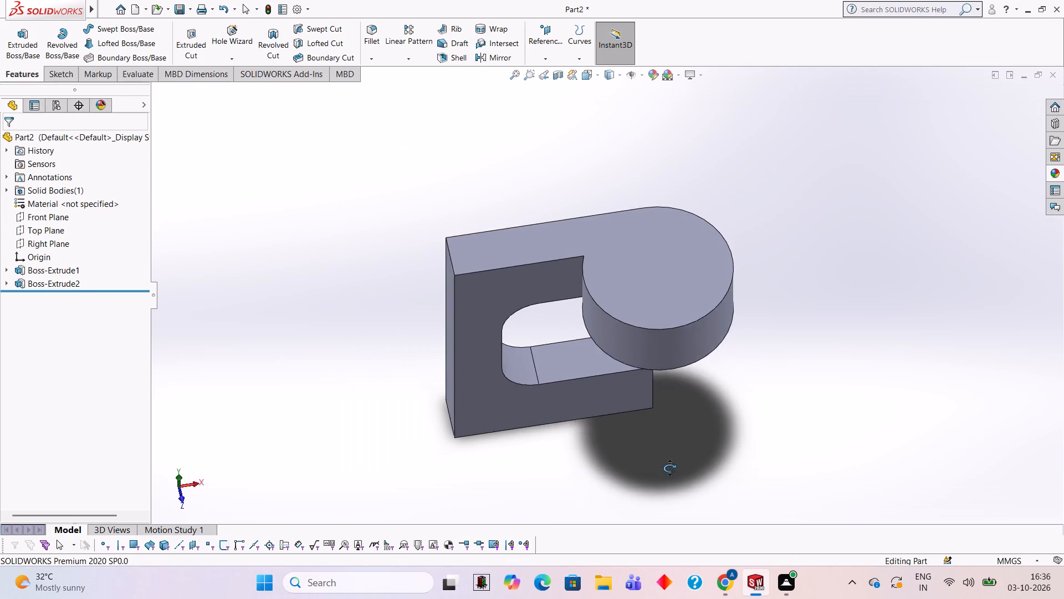
middle_click_drag(669, 468, 659, 260)
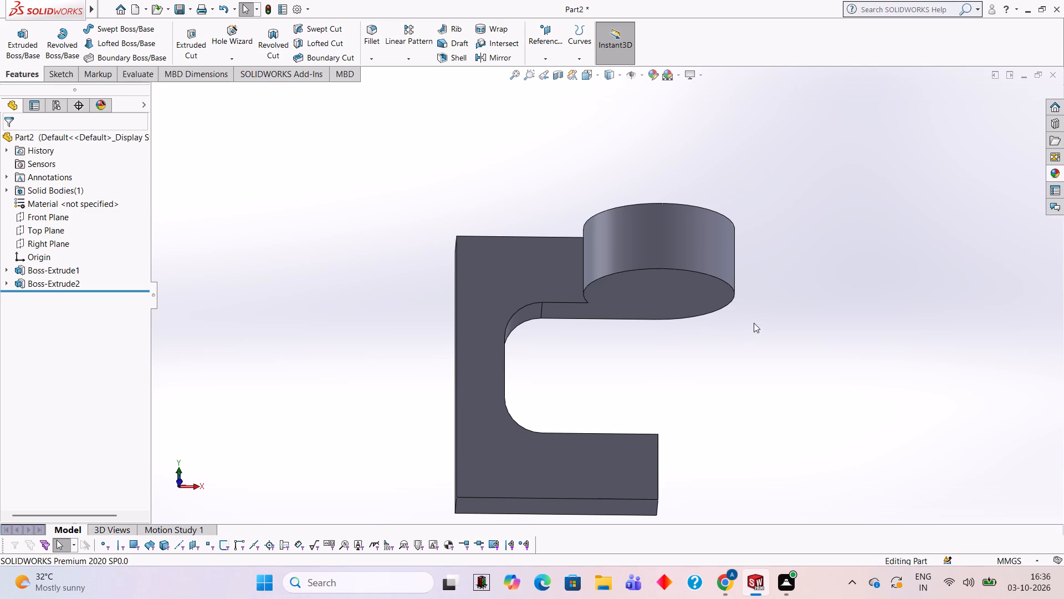
middle_click_drag(756, 436, 733, 263)
scroll(756, 436, "up", 1)
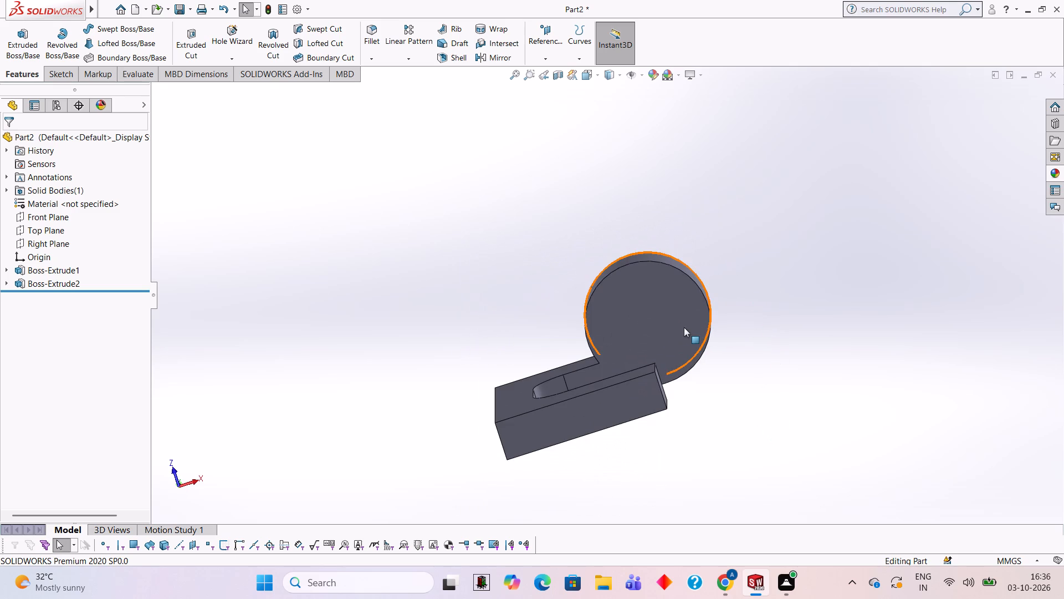
left_click(580, 410)
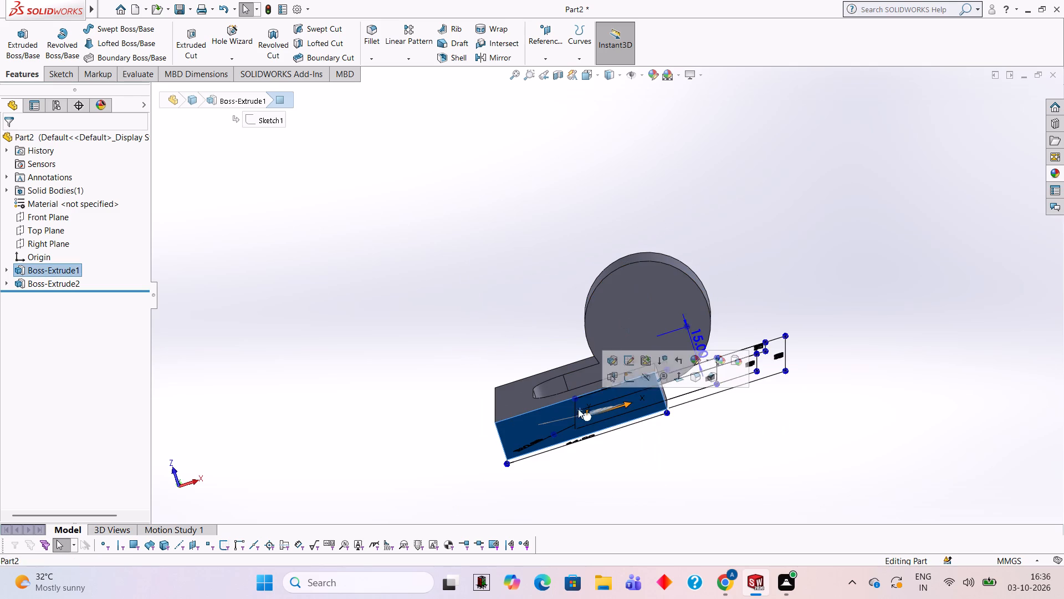
left_click(626, 382)
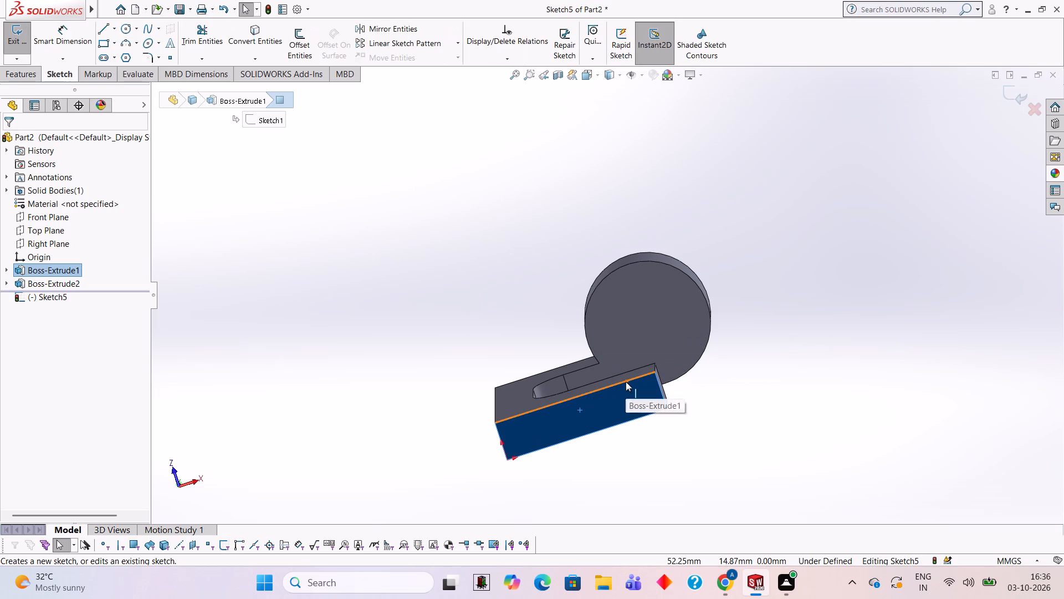
key("ctrl+9")
key("ctrl+8")
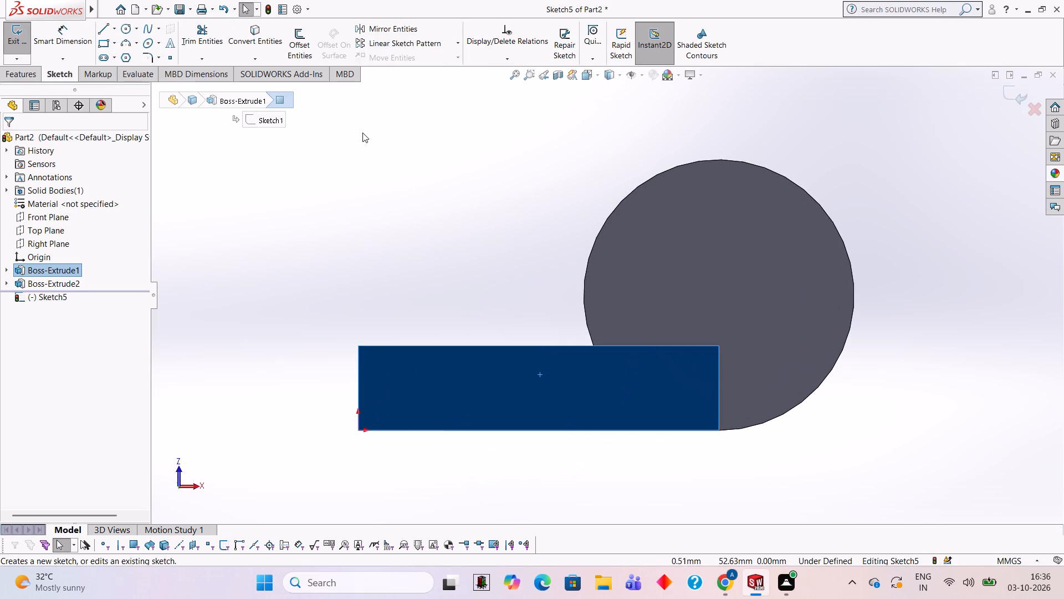
left_click(101, 31)
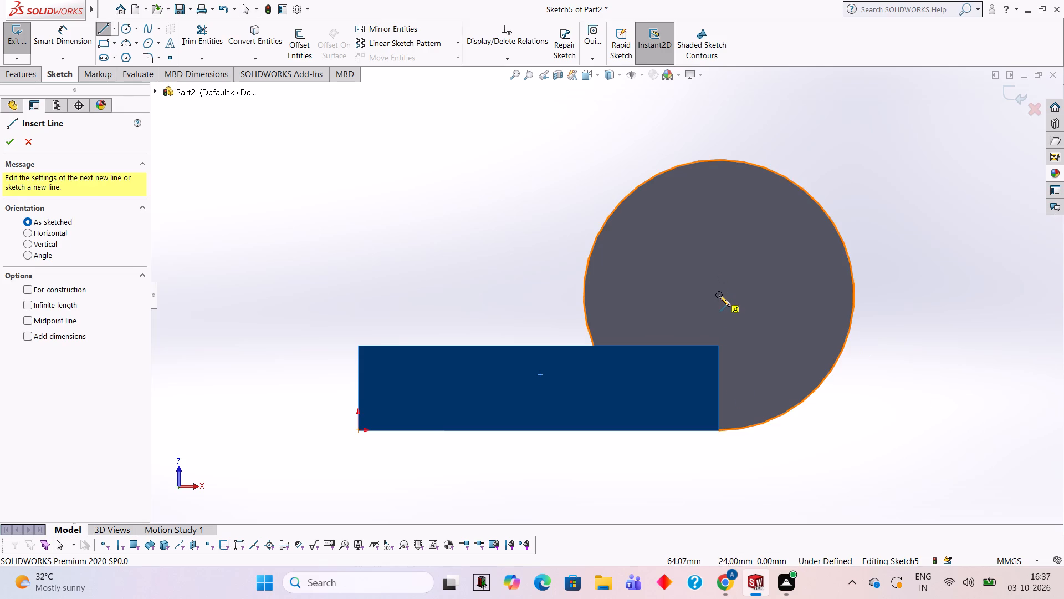
left_click(127, 27)
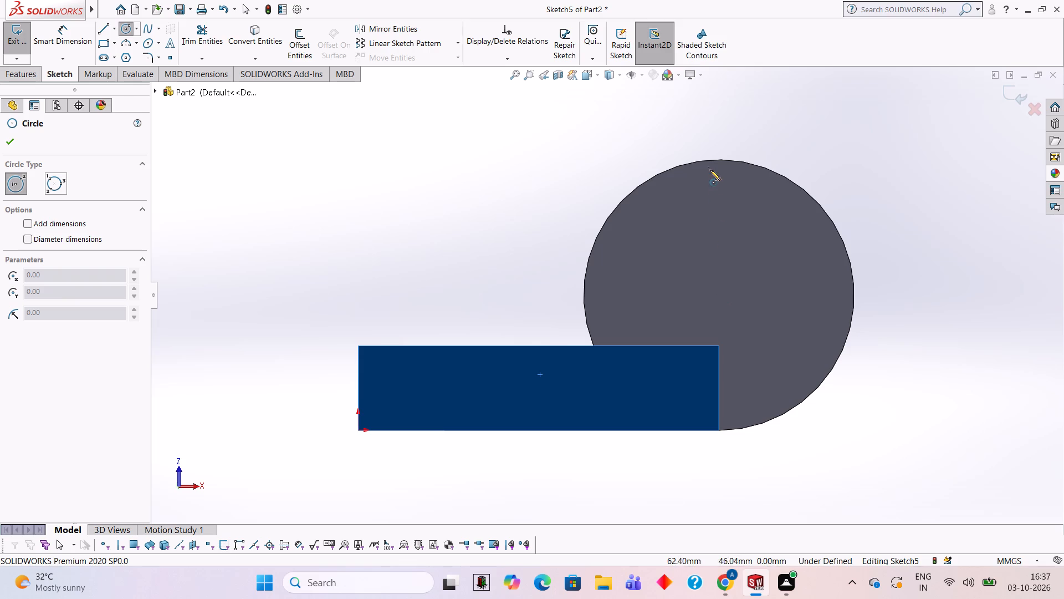
left_click(719, 296)
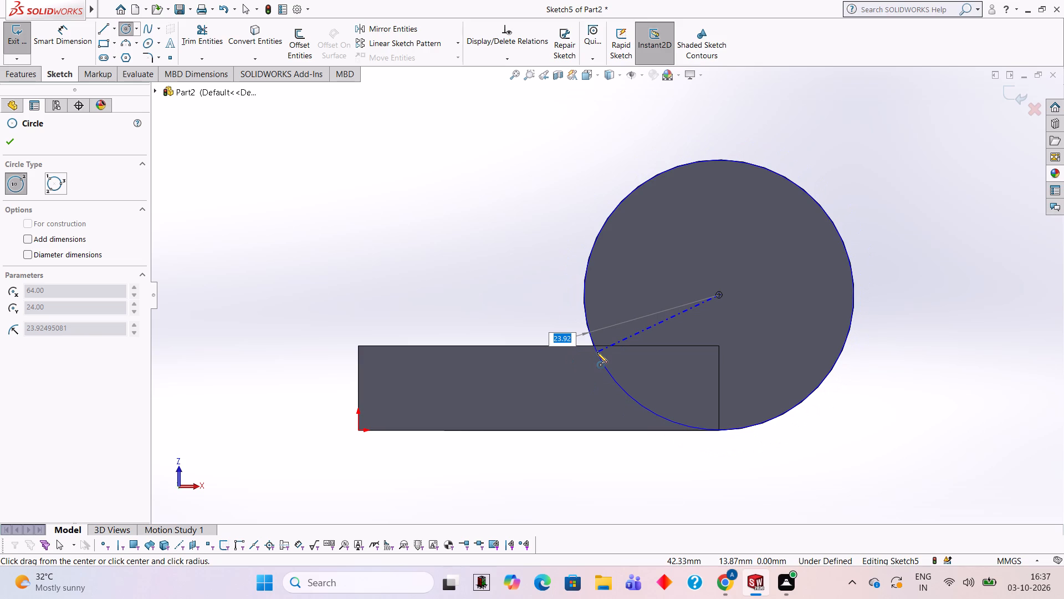
type("24")
key("Return")
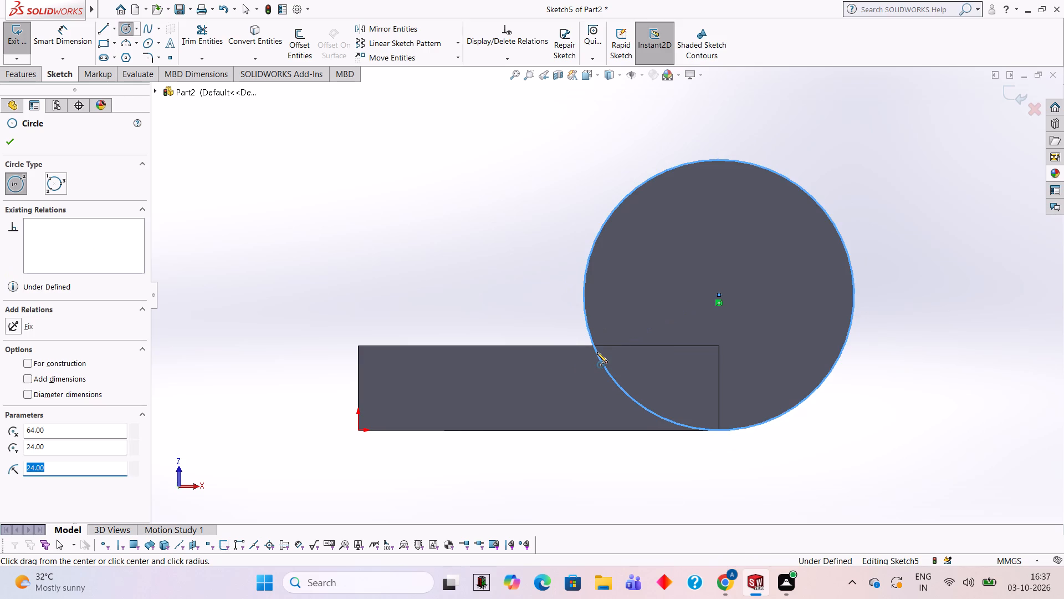
Extrude the bottom-face circle 22 mm upward with reversed direction, merged with the lower arm.
middle_click_drag(522, 207, 567, 345)
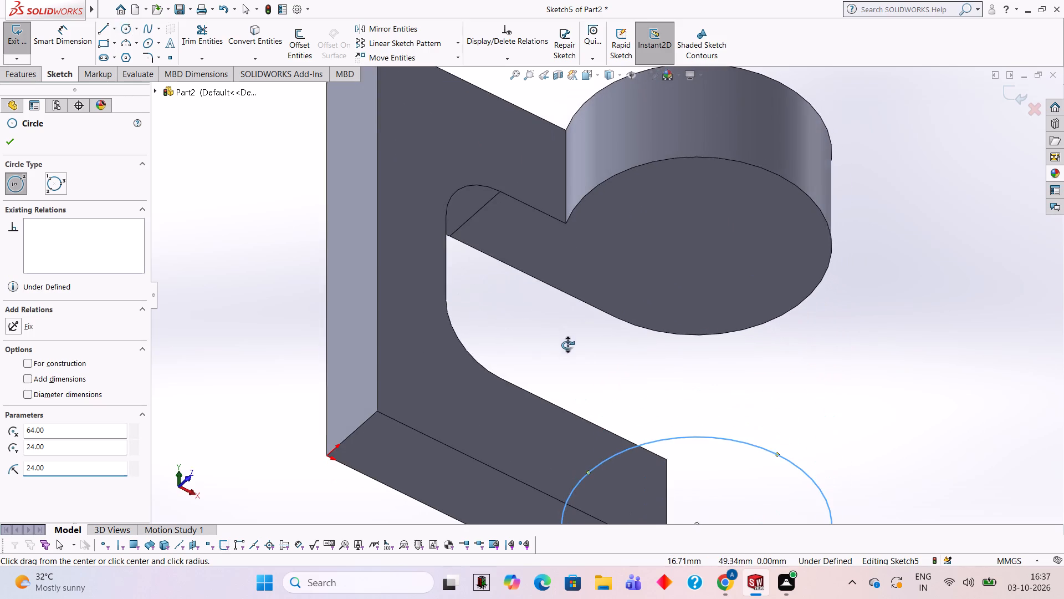
middle_click_drag(567, 345, 569, 346)
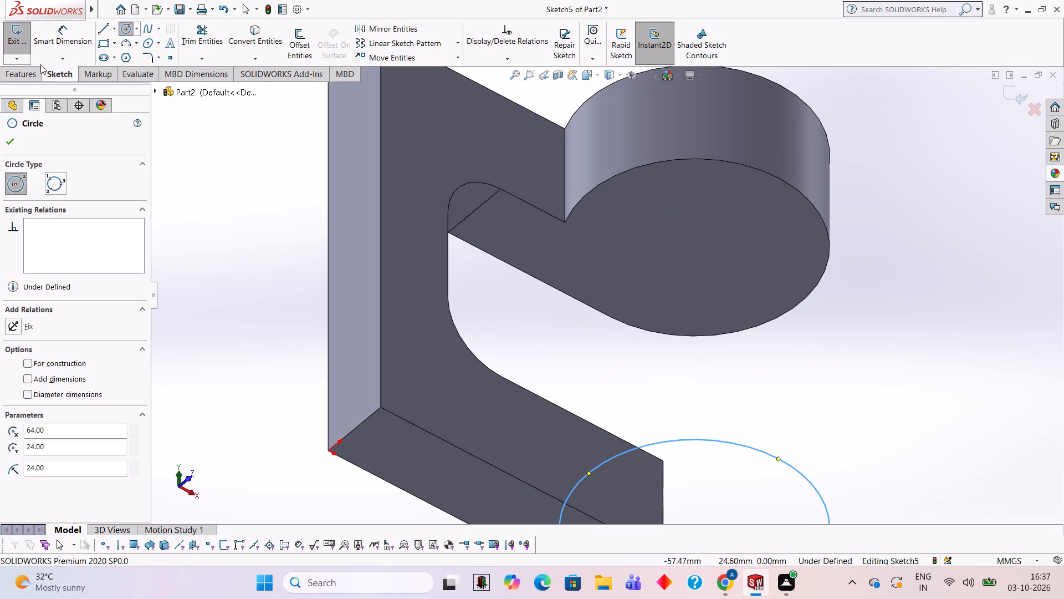
left_click(27, 73)
left_click(25, 55)
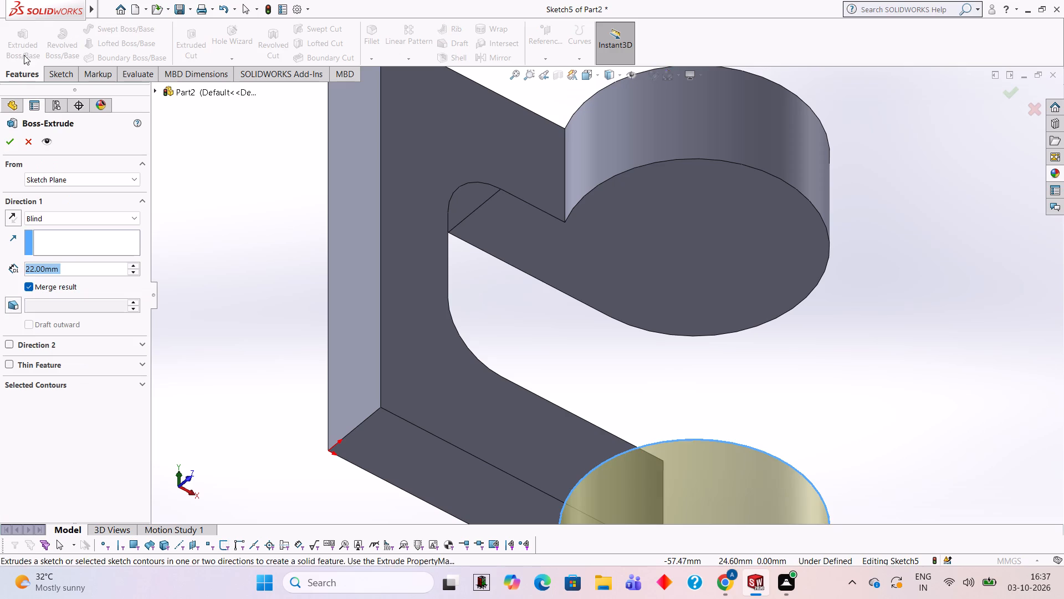
left_click(16, 220)
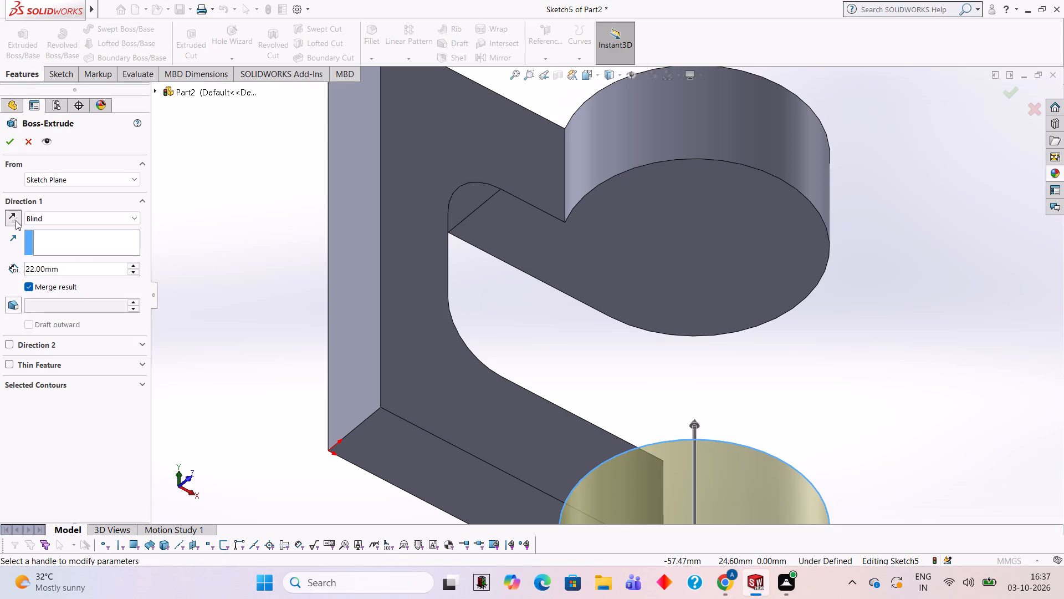
left_click(10, 146)
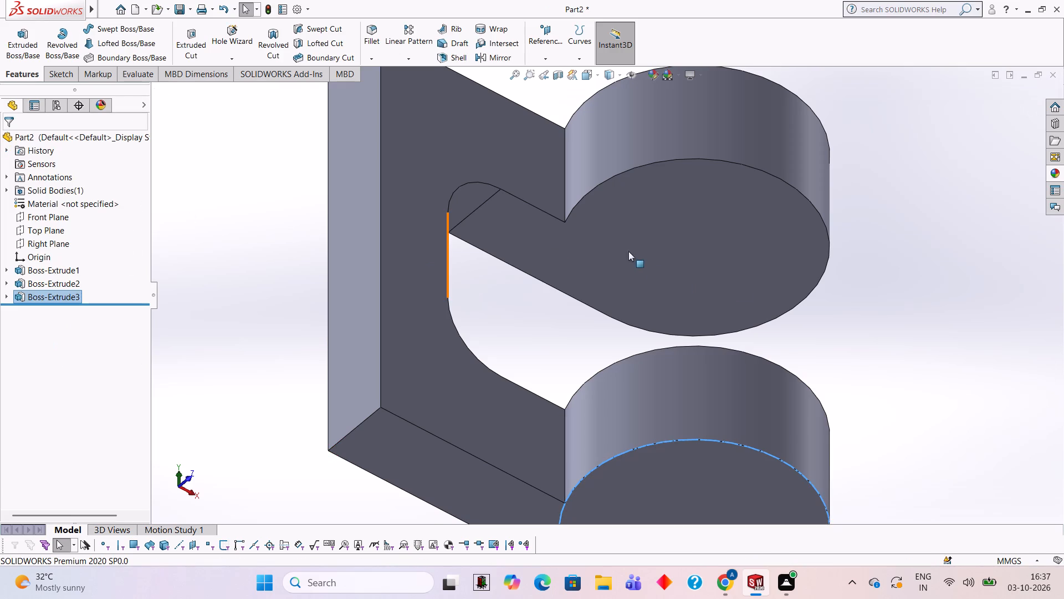
left_click(878, 277)
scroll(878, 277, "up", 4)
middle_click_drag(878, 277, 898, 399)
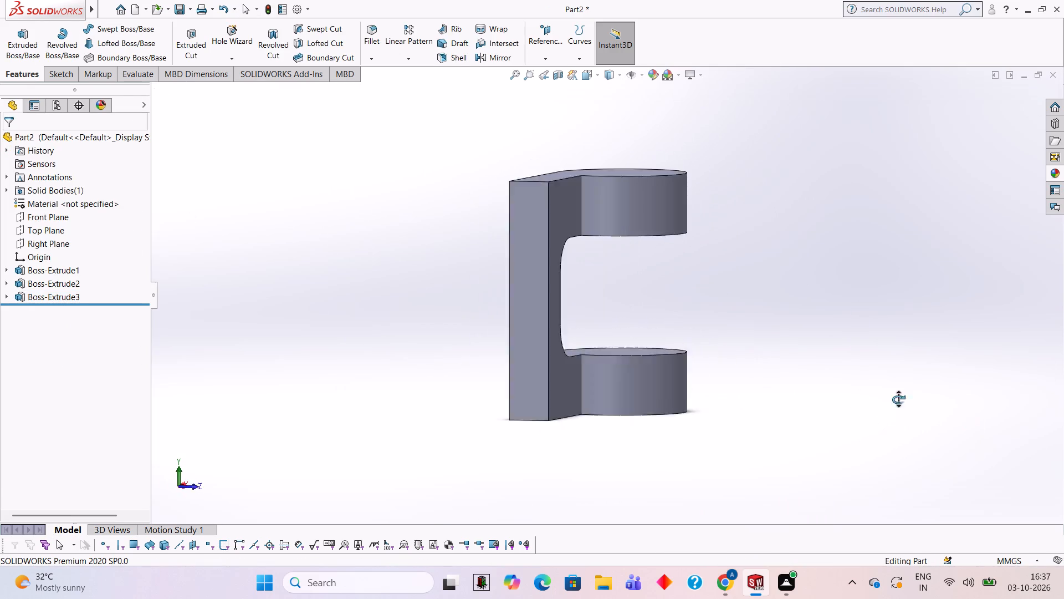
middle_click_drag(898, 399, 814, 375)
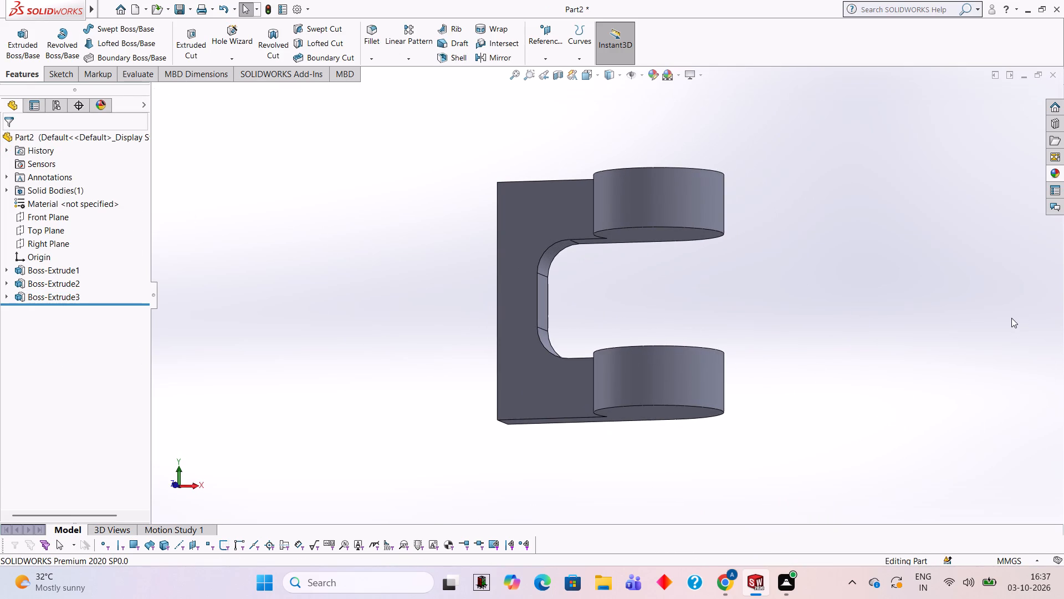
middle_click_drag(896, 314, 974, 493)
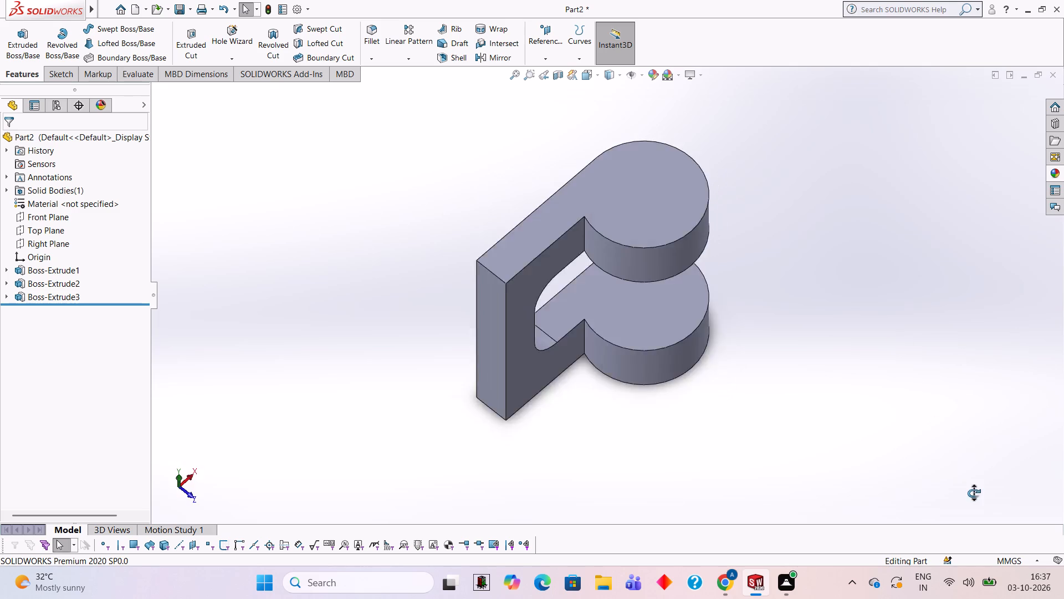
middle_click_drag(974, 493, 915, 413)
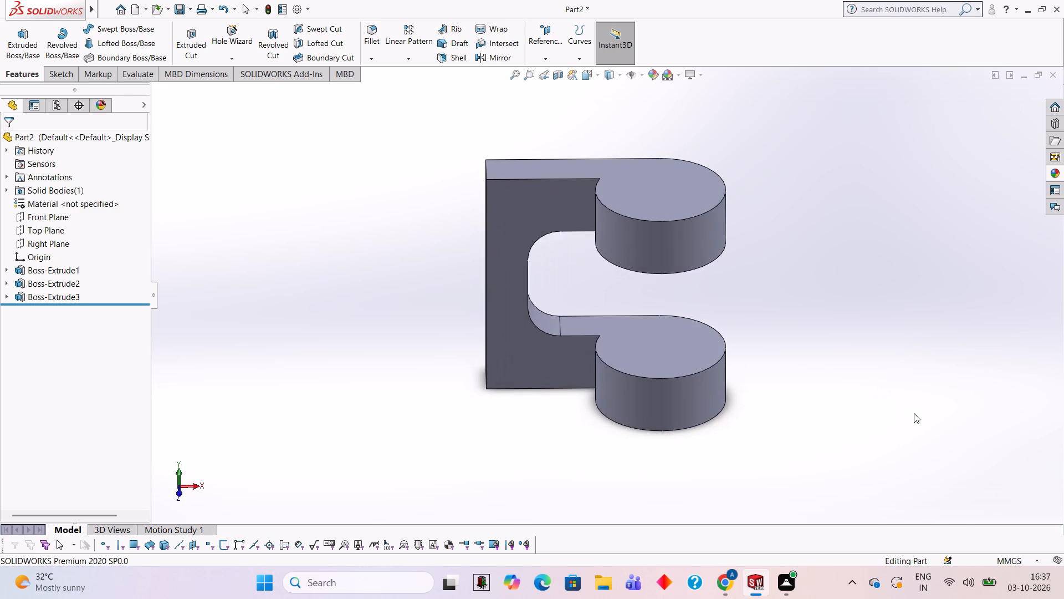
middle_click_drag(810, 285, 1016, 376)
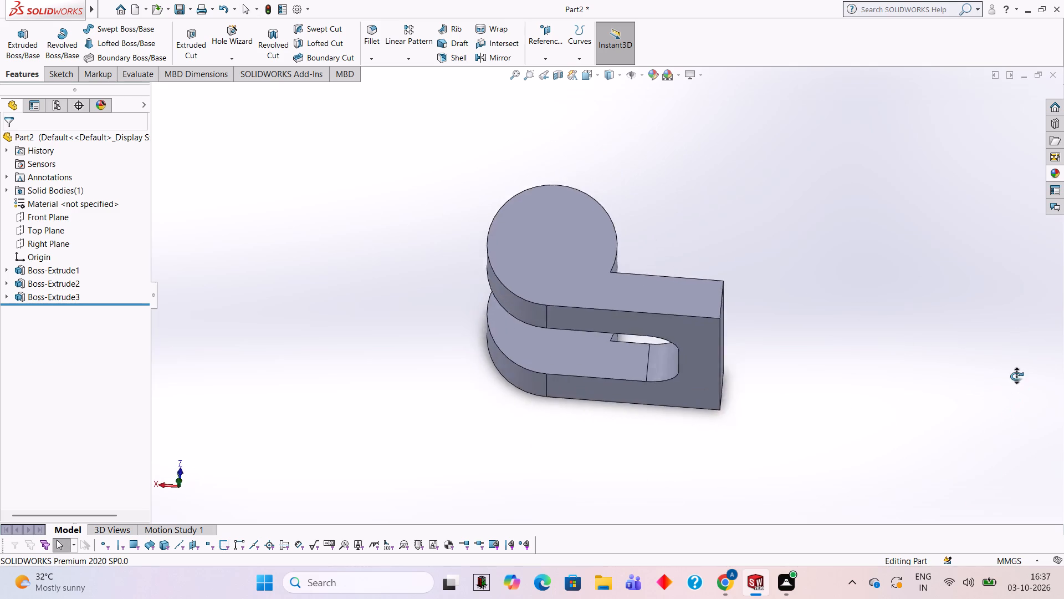
Start a sketch on the C-shaped body's flat side face and draw a 27 mm line upward from the outer vertical edge's midpoint.
middle_click_drag(1016, 376, 992, 317)
middle_click_drag(950, 326, 983, 333)
left_click(705, 283)
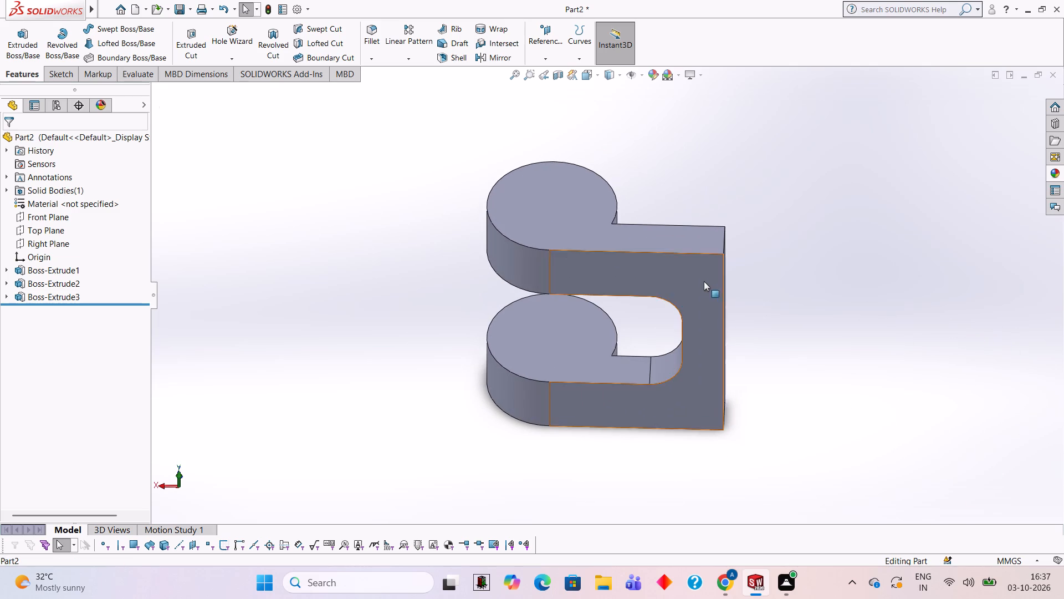
left_click(759, 250)
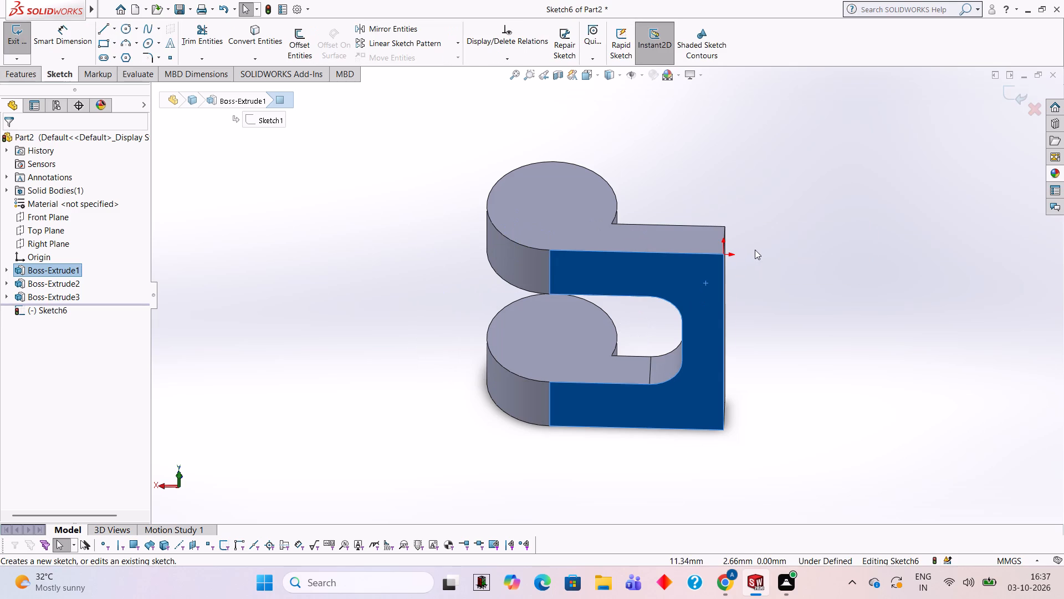
key("ctrl+8")
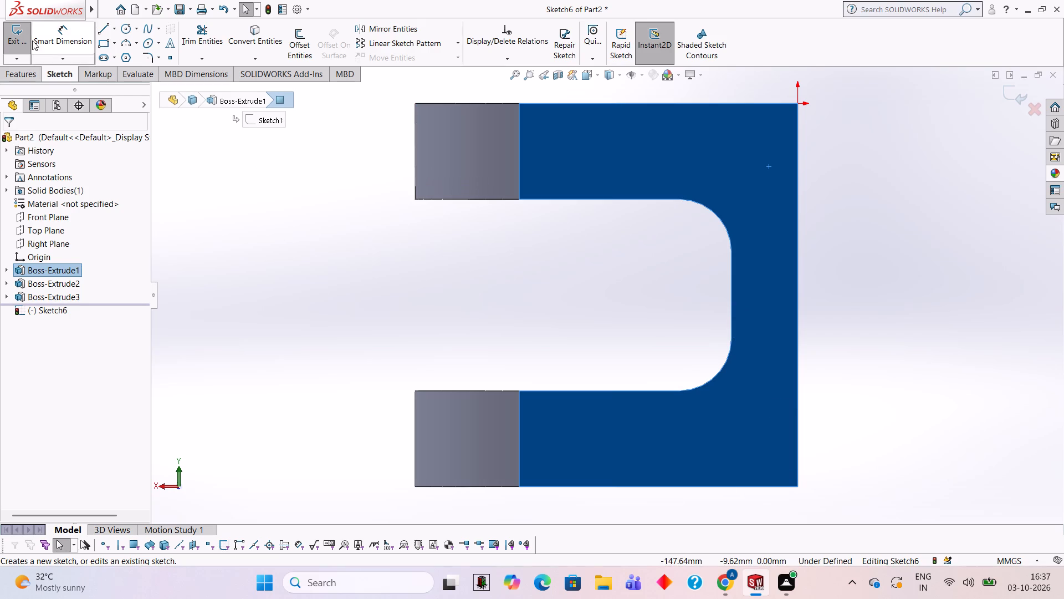
left_click(104, 31)
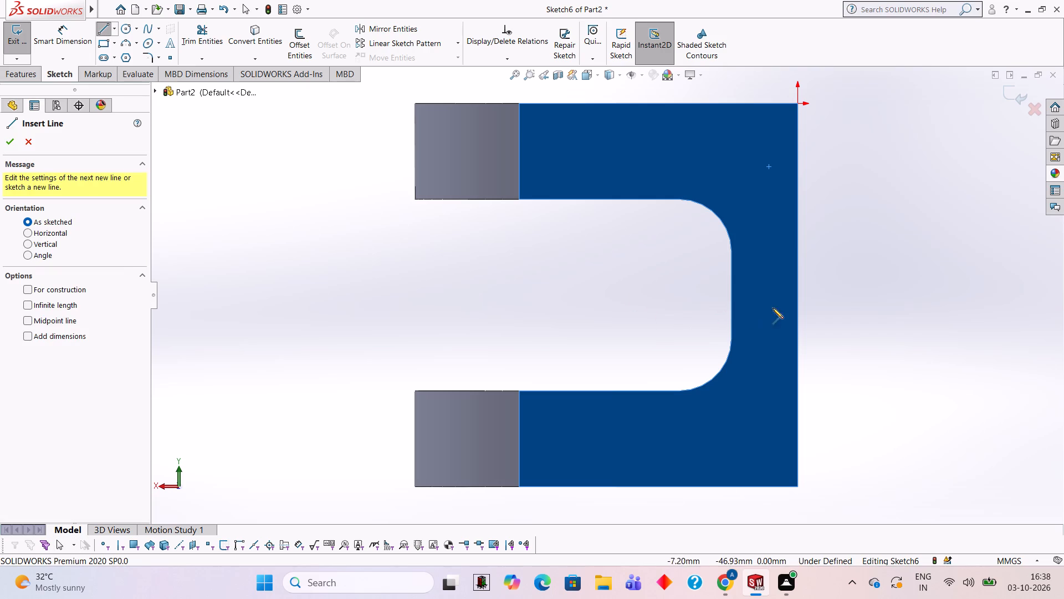
left_click(797, 296)
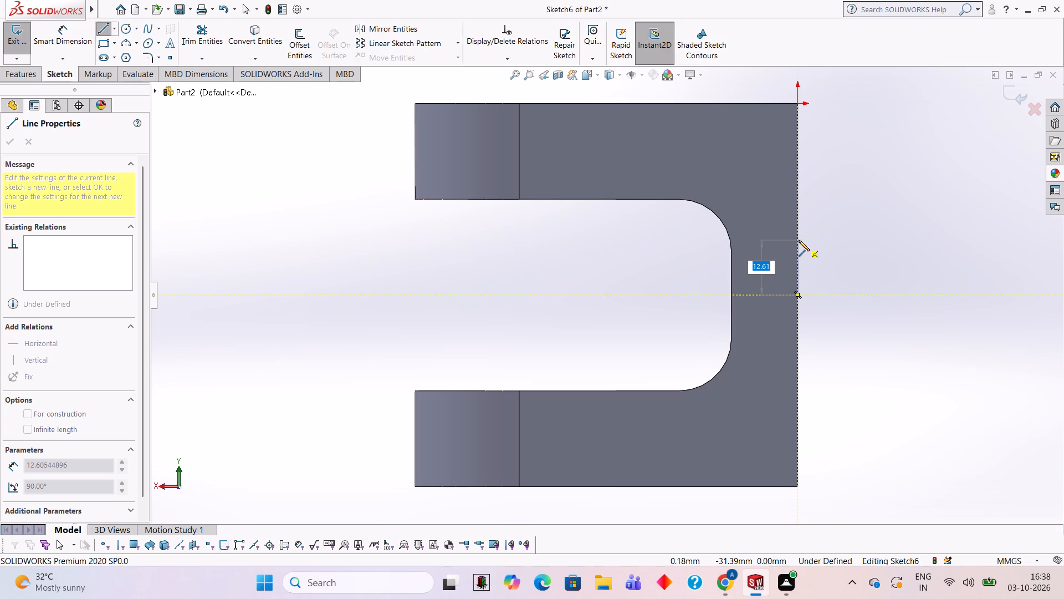
type("54/2")
key("Return")
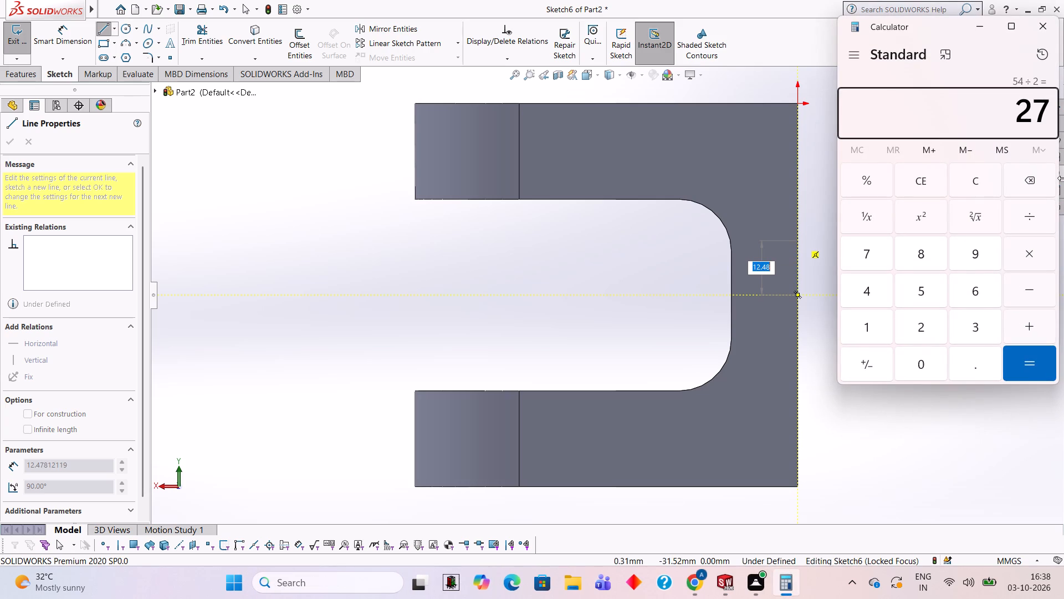
left_click(1042, 27)
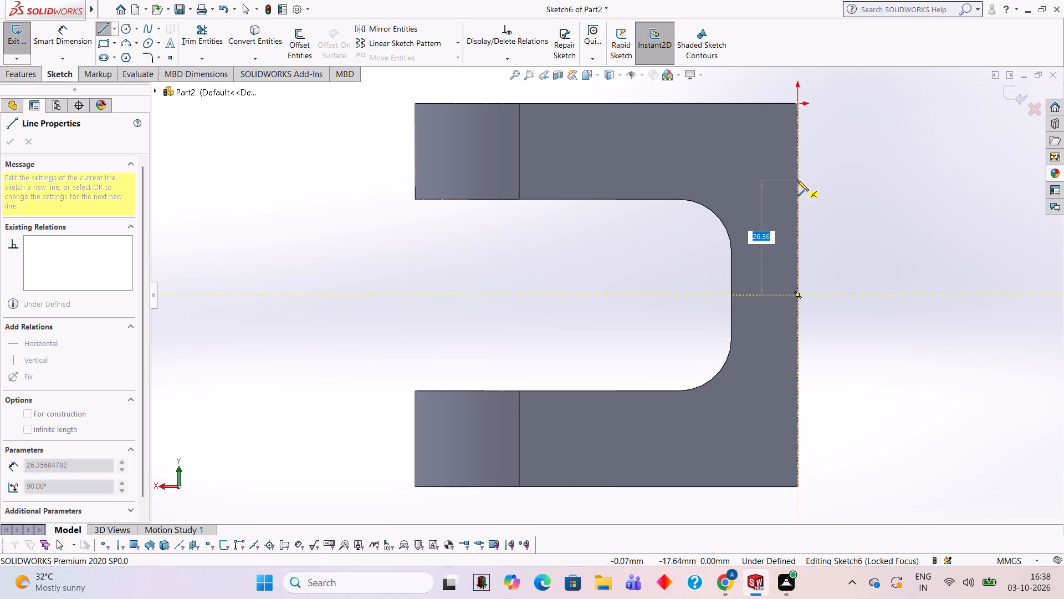
type("27")
key("Return")
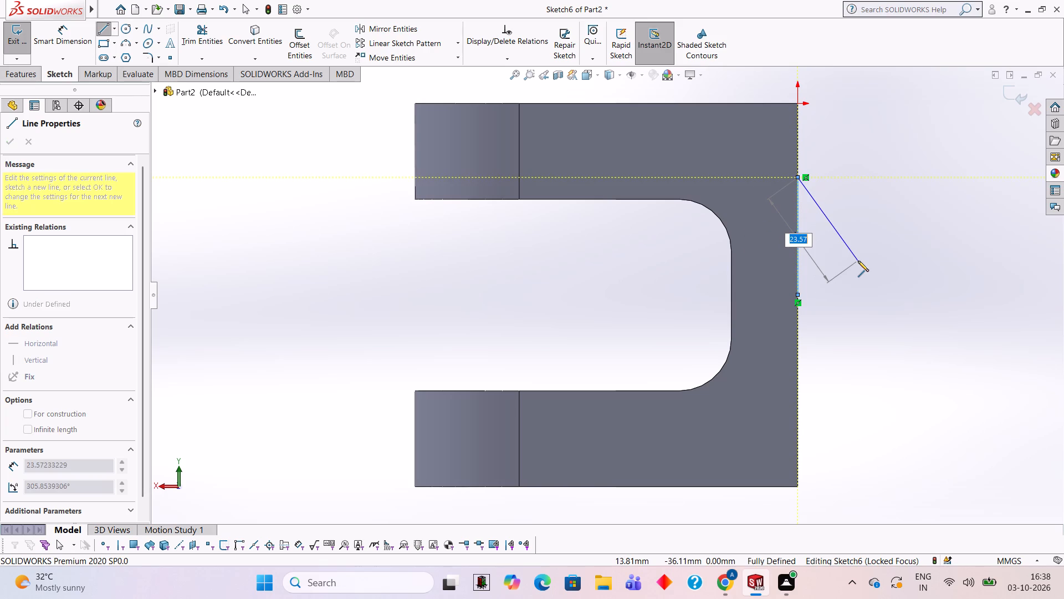
key("Escape")
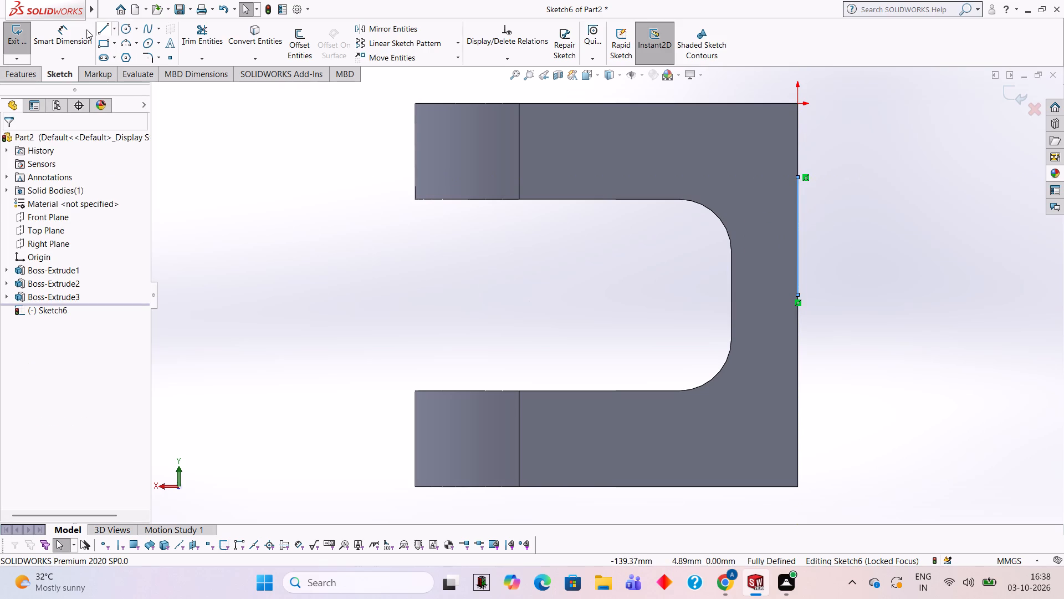
Draw a 27 mm line downward along the outer vertical edge from the same midpoint.
left_click(111, 32)
left_click(106, 29)
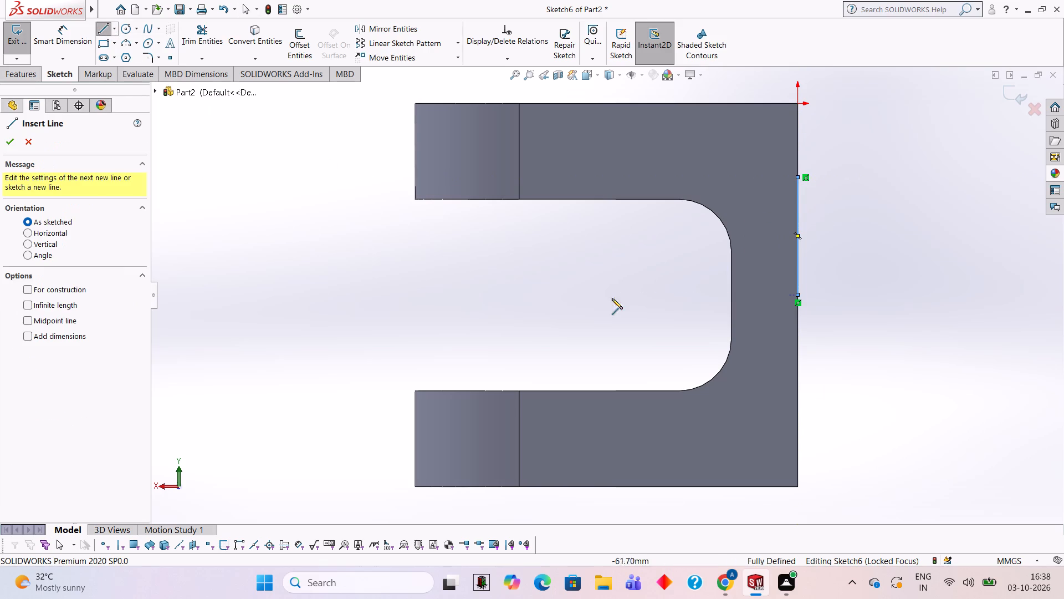
left_click(796, 294)
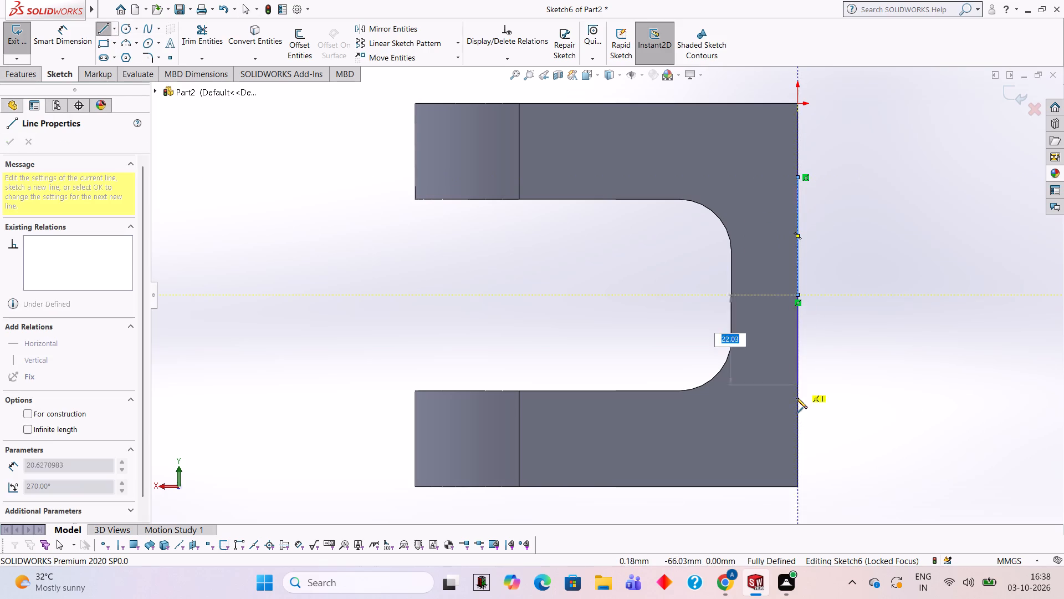
type("27")
key("Return")
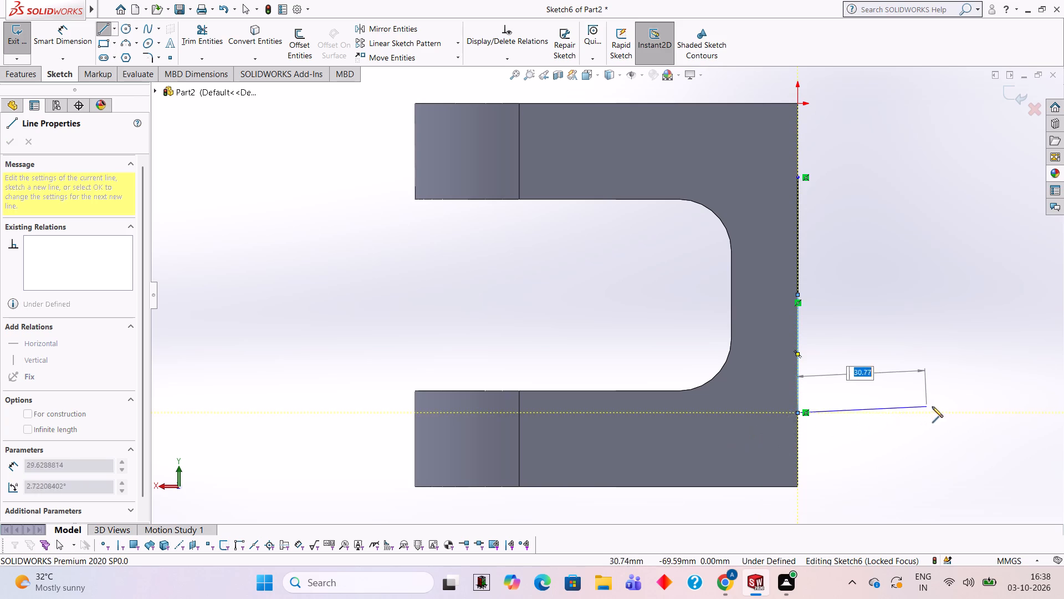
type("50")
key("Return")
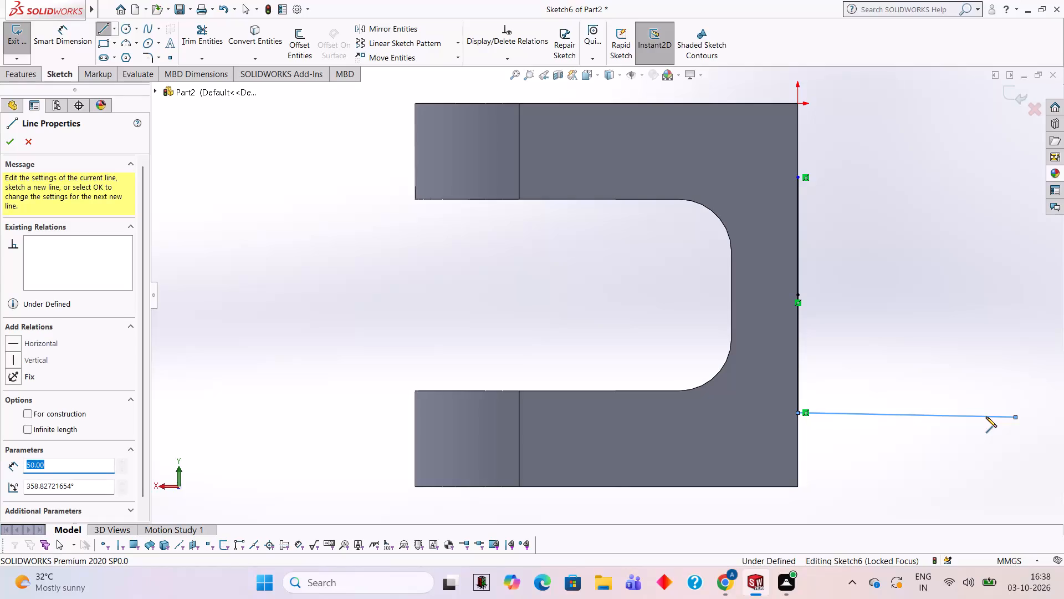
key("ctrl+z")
Close a rectangle outside the body from the vertical lines' ends, with a 50 mm horizontal lower side, a vertical outer side and a horizontal upper side.
scroll(1048, 426, "up", 2)
scroll(837, 379, "down", 3)
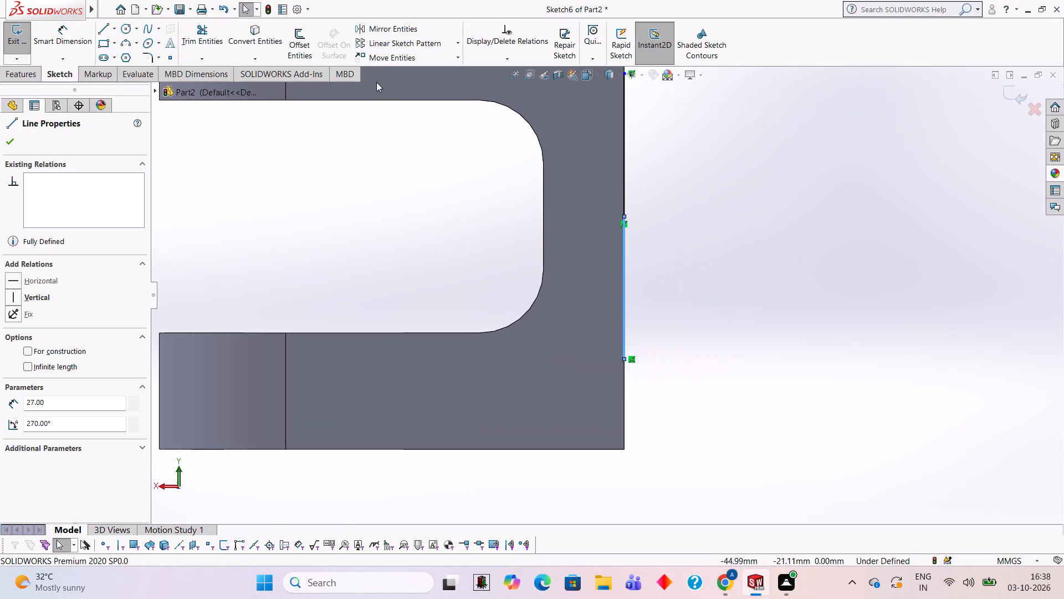
scroll(763, 246, "up", 3)
scroll(753, 186, "down", 2)
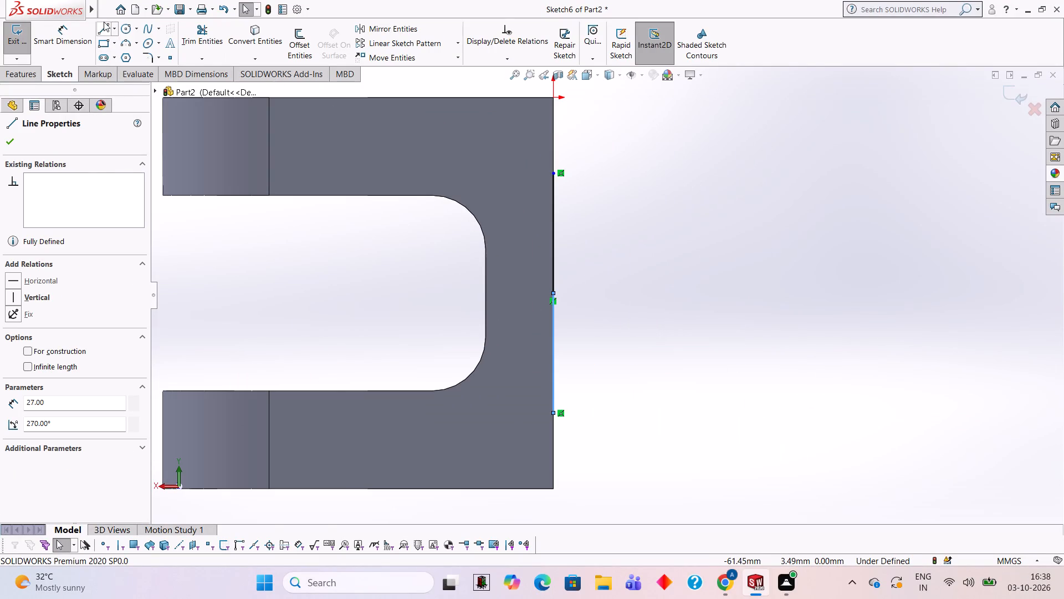
left_click(103, 22)
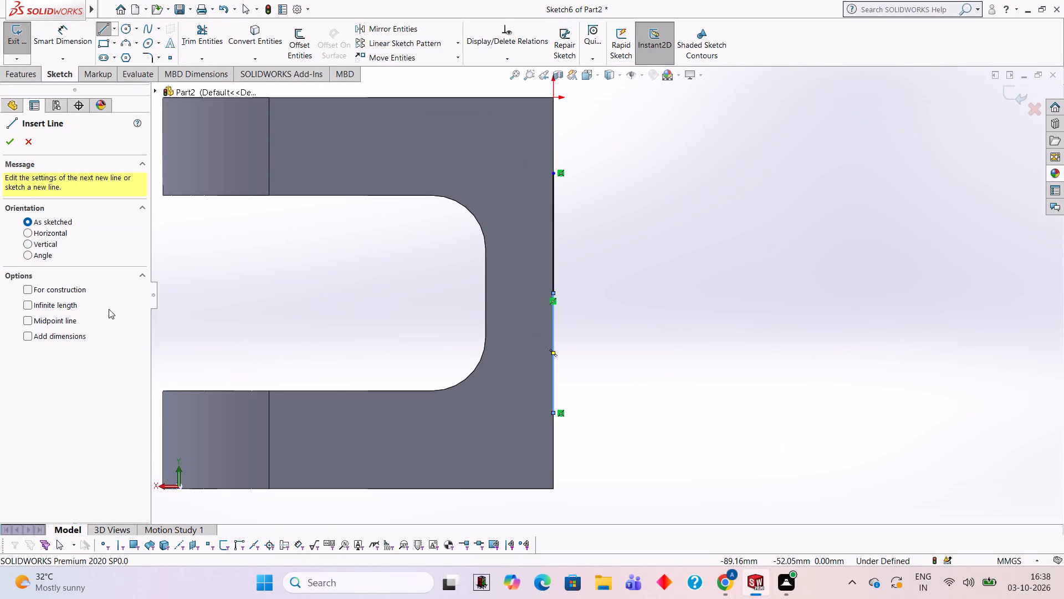
left_click(554, 412)
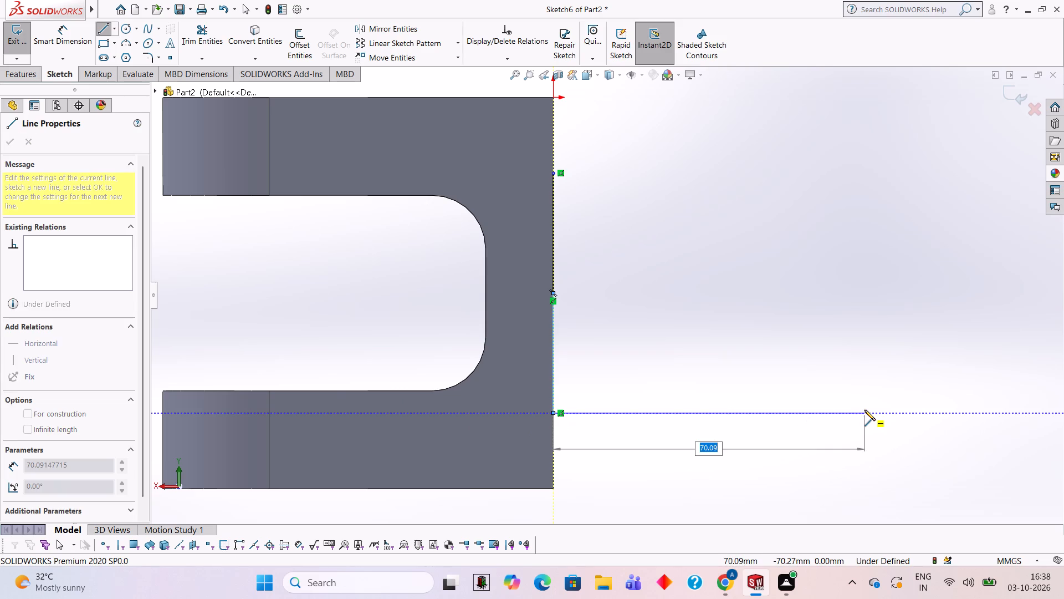
type("50")
key("Return")
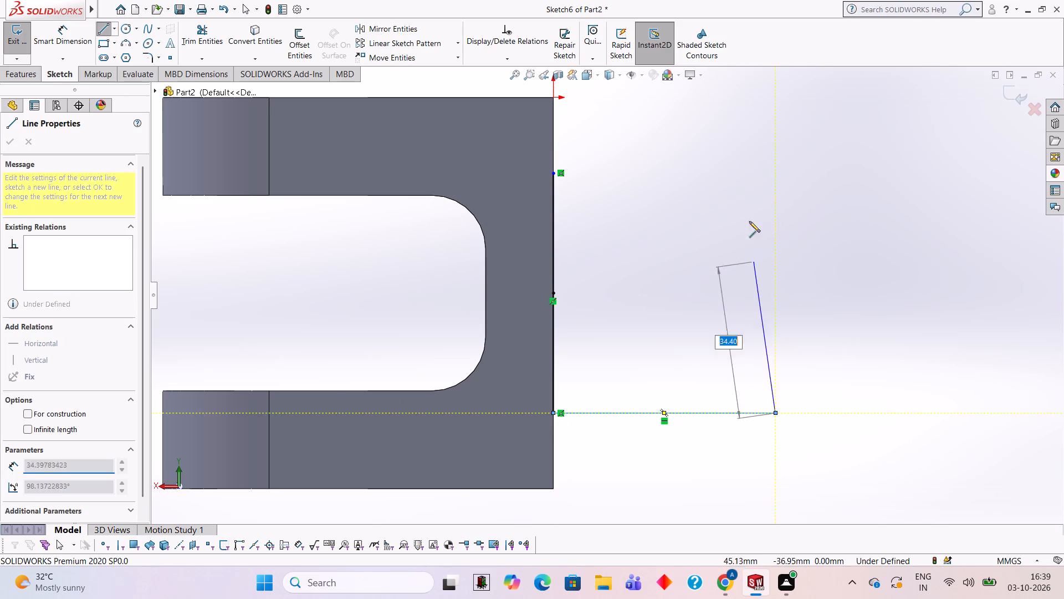
left_click(777, 173)
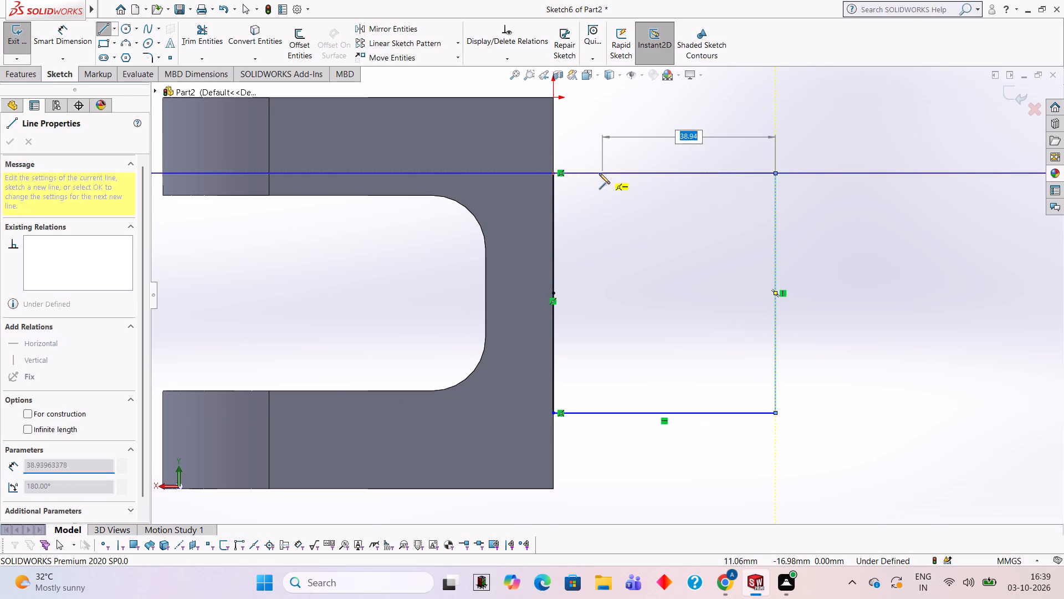
left_click(553, 173)
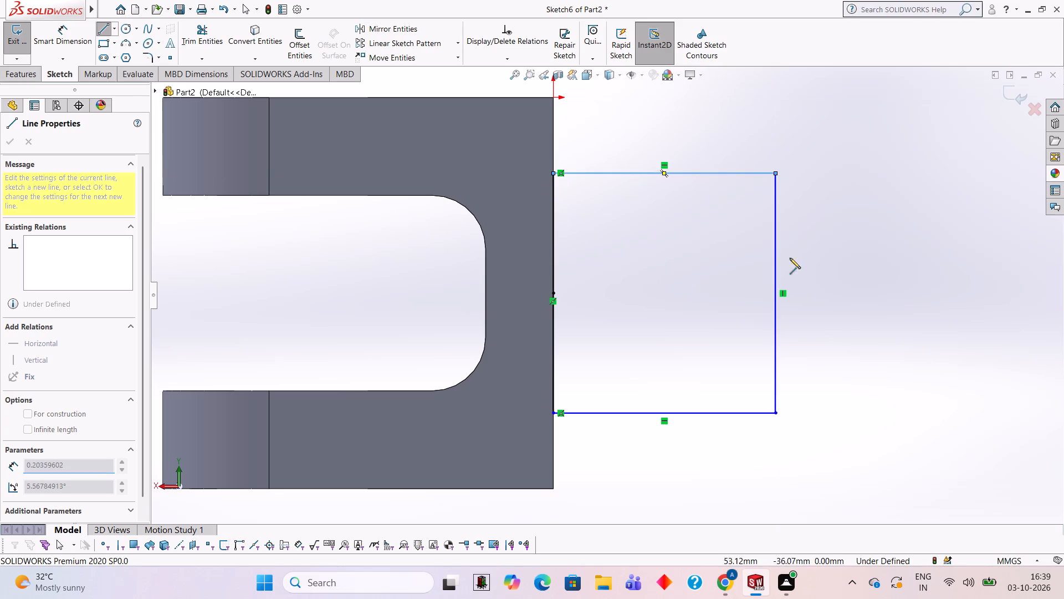
Examine the rectangular sketch profile against the C-shaped body from several angles.
middle_click_drag(824, 243, 741, 218)
scroll(602, 187, "up", 3)
middle_click_drag(601, 187, 591, 203)
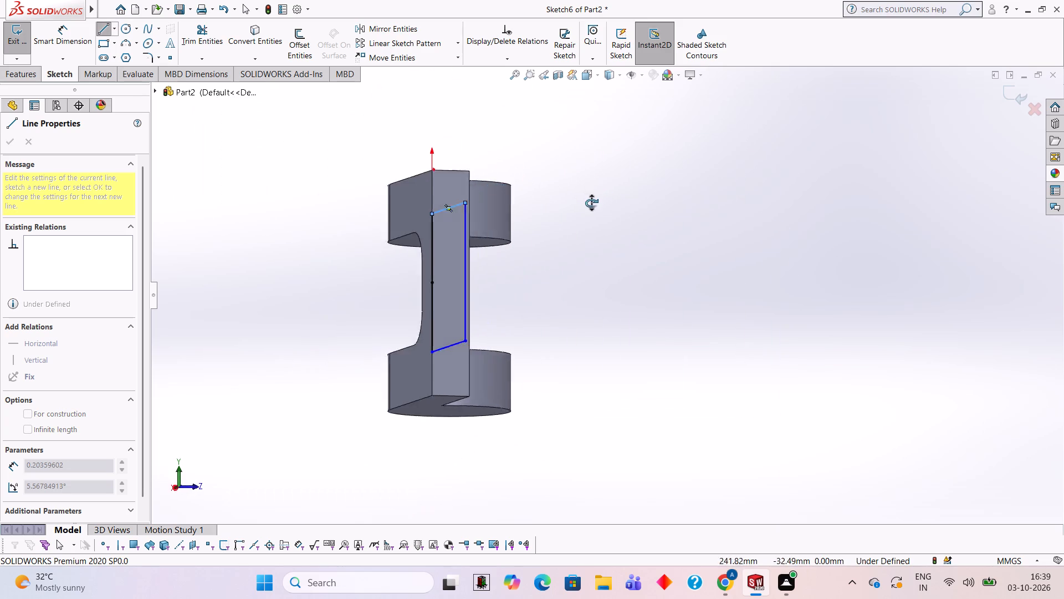
middle_click_drag(591, 203, 575, 211)
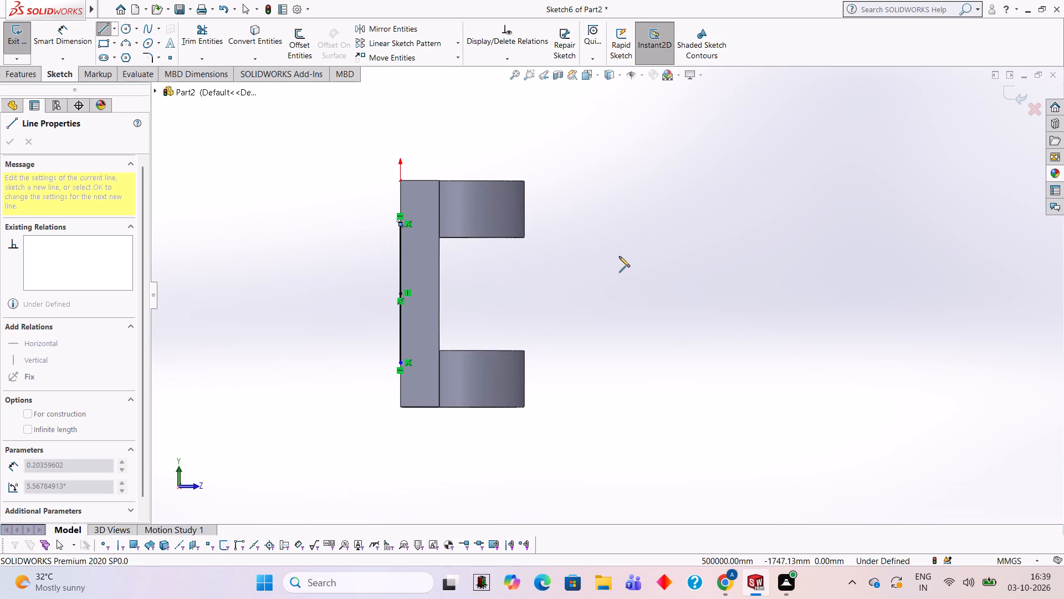
middle_click_drag(548, 193, 640, 224)
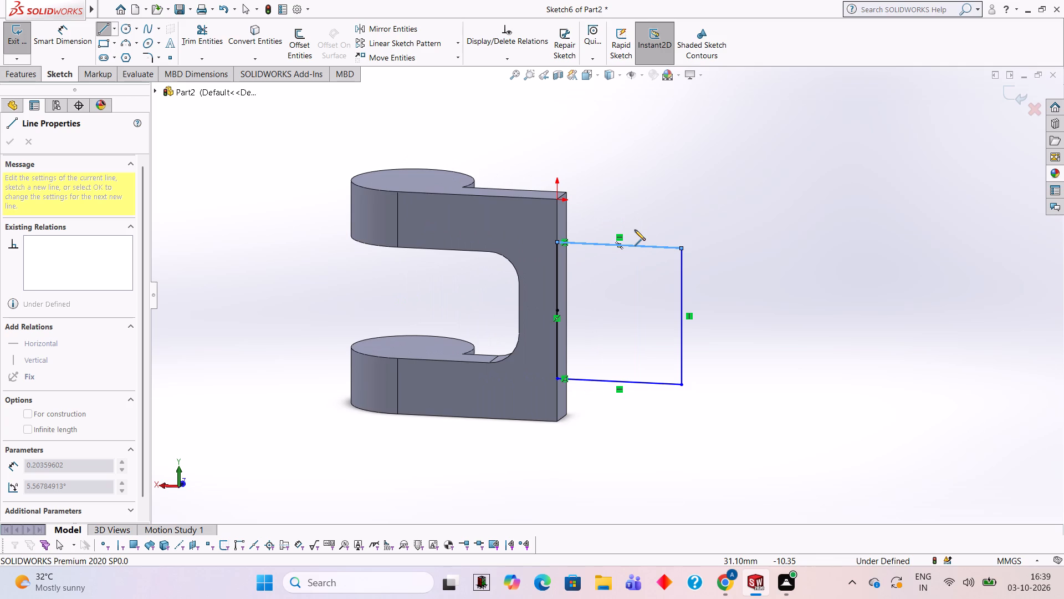
middle_click_drag(618, 192, 637, 201)
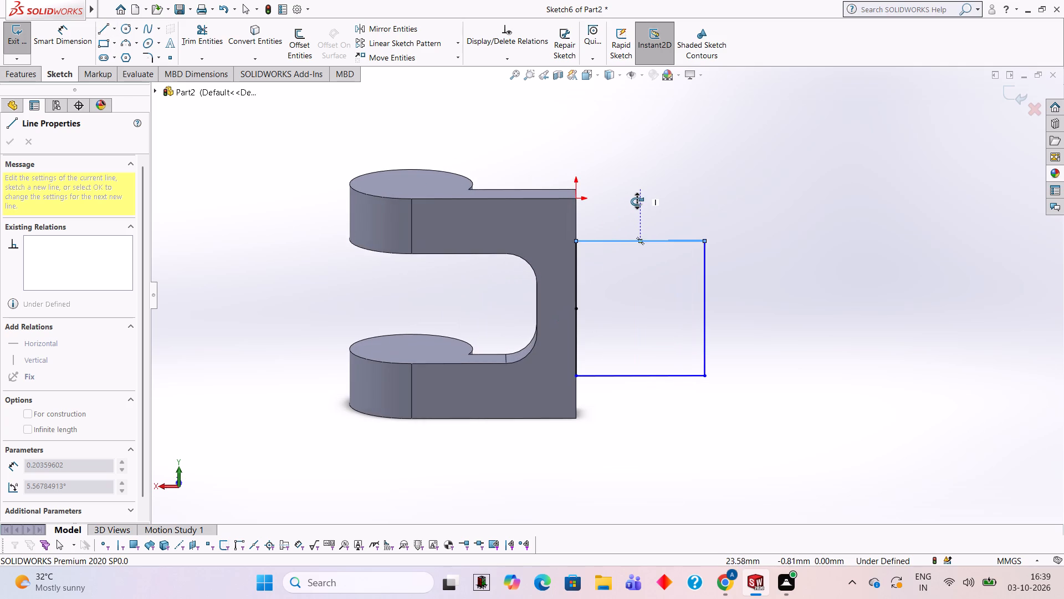
middle_click_drag(637, 201, 628, 185)
scroll(590, 251, "down", 5)
middle_click_drag(579, 270, 590, 234)
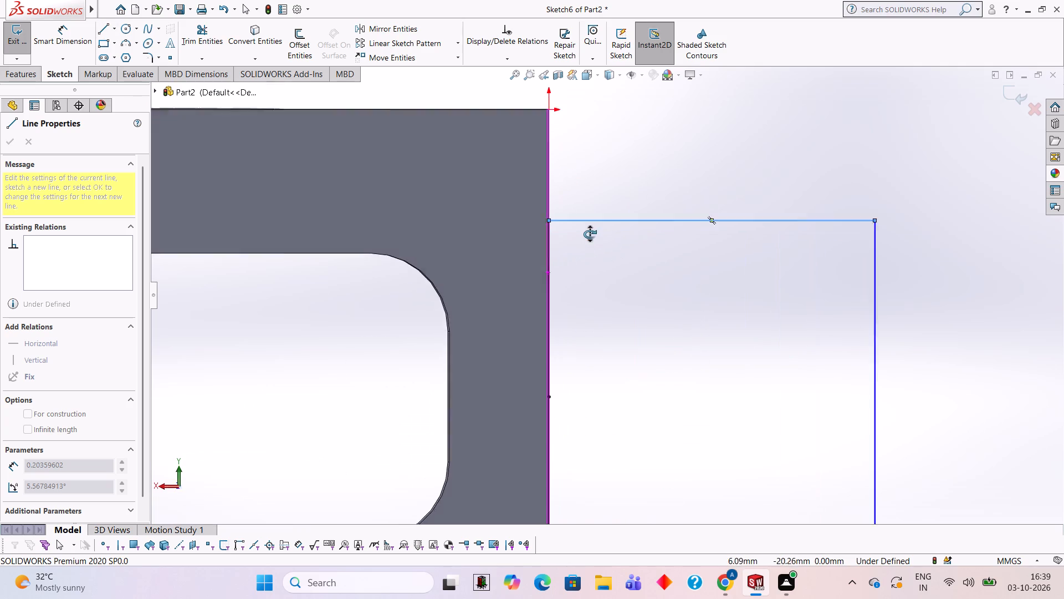
middle_click_drag(590, 234, 587, 222)
scroll(585, 224, "up", 6)
middle_click_drag(586, 229, 581, 267)
scroll(581, 267, "down", 1)
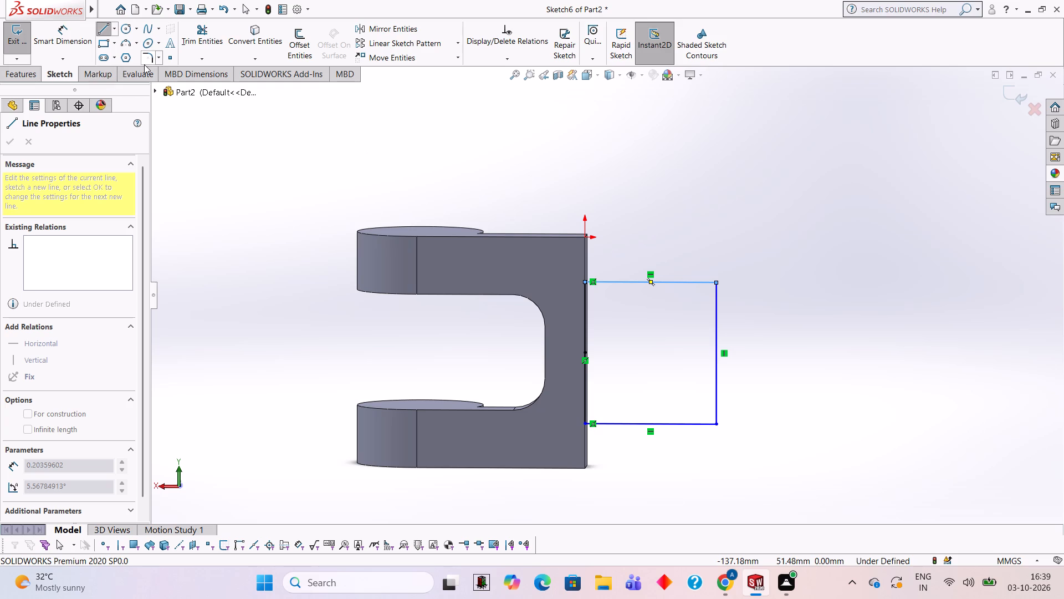
Draw 17 mm vertical lines along the outer edge from the body's upper and lower corners to the rectangle's nearest corners.
left_click(585, 236)
left_click(585, 283)
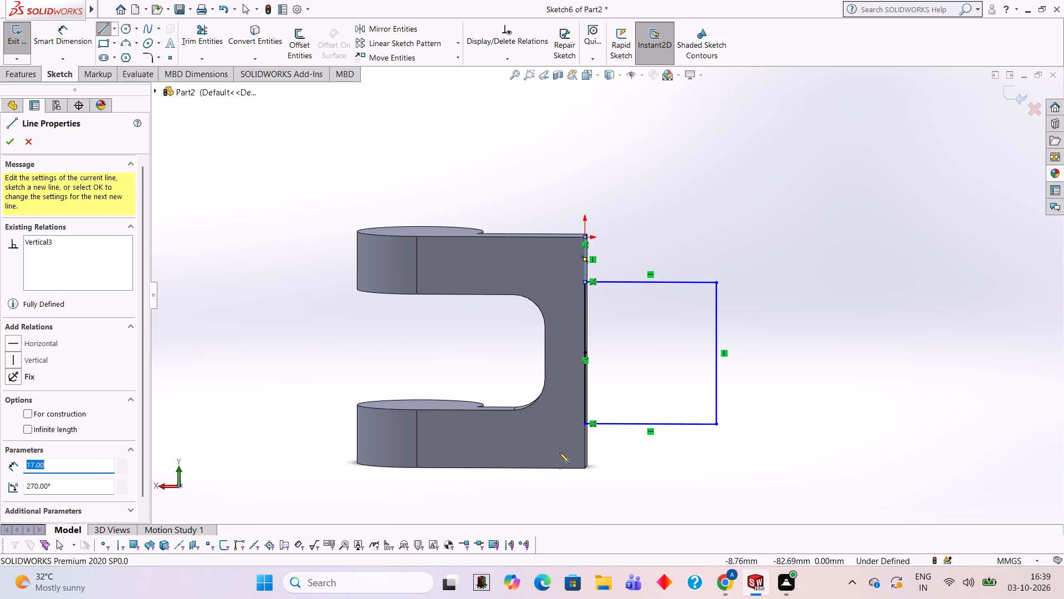
left_click(585, 466)
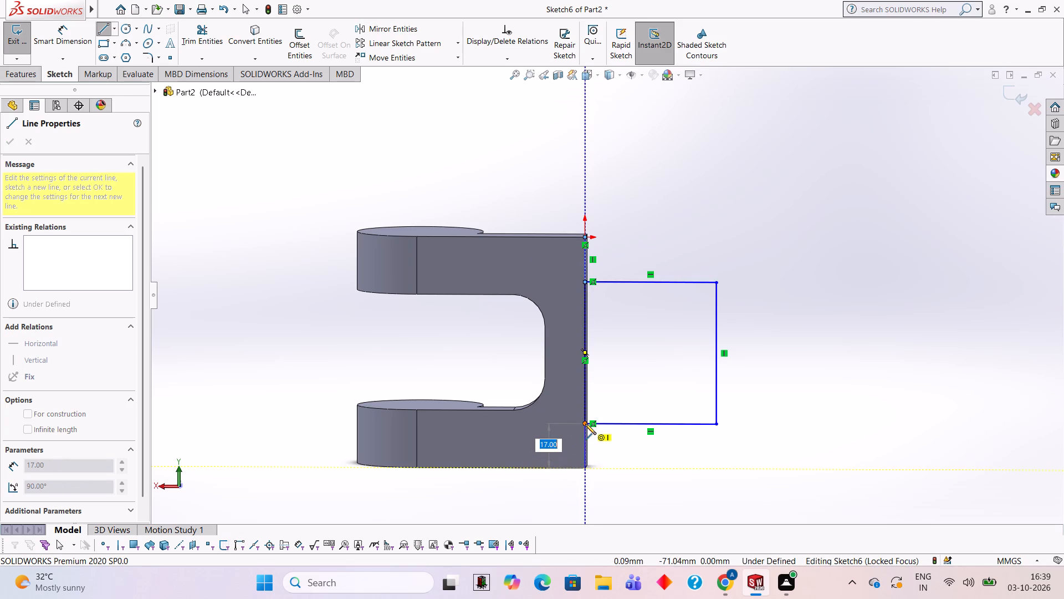
left_click(585, 424)
Apply 12 mm sketch fillets where the rectangle's upper and lower horizontal sides meet the 17 mm vertical edge lines.
left_click(154, 53)
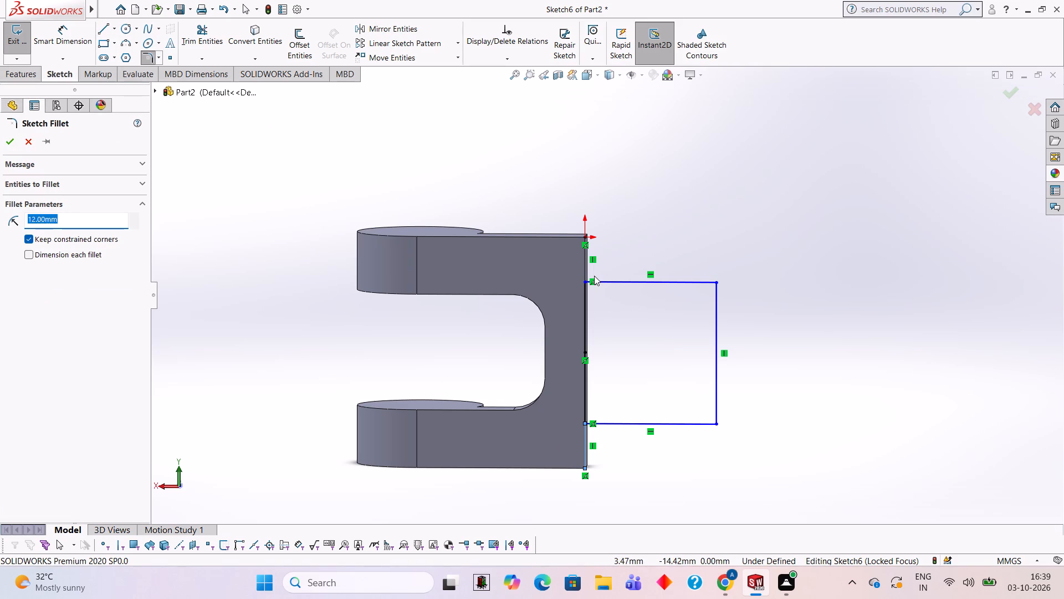
left_click(585, 257)
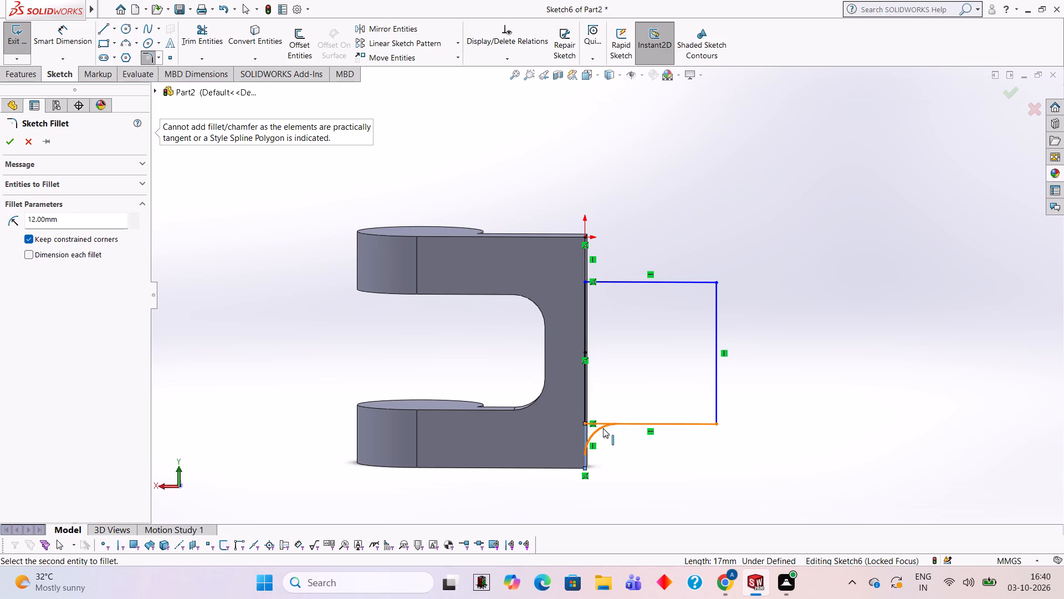
middle_click_drag(800, 324, 596, 297)
scroll(543, 324, "up", 1)
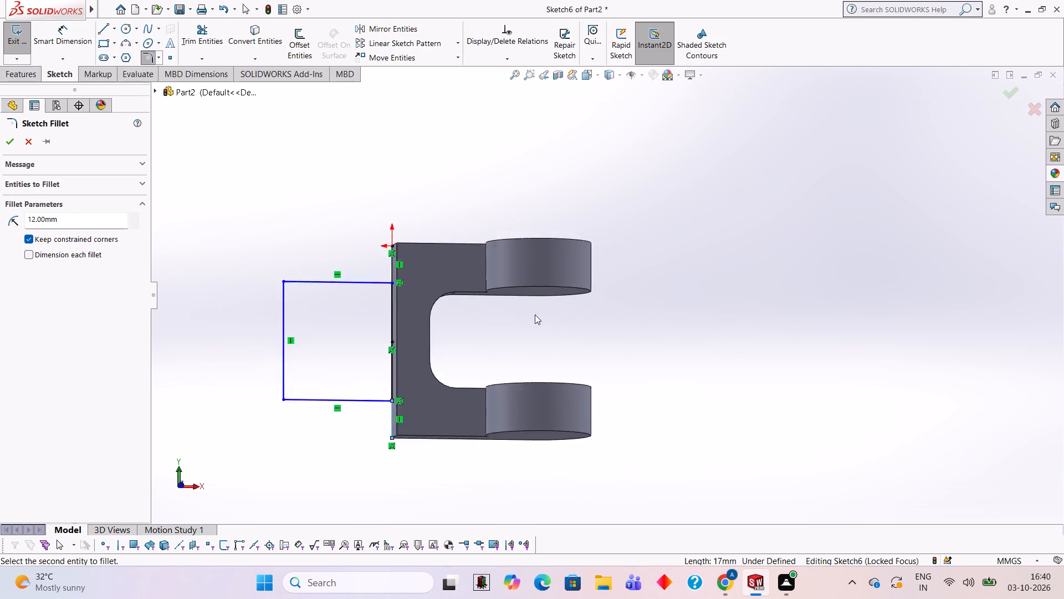
scroll(535, 314, "up", 2)
scroll(452, 295, "up", 1)
scroll(445, 293, "down", 4)
middle_click_drag(724, 296, 698, 308)
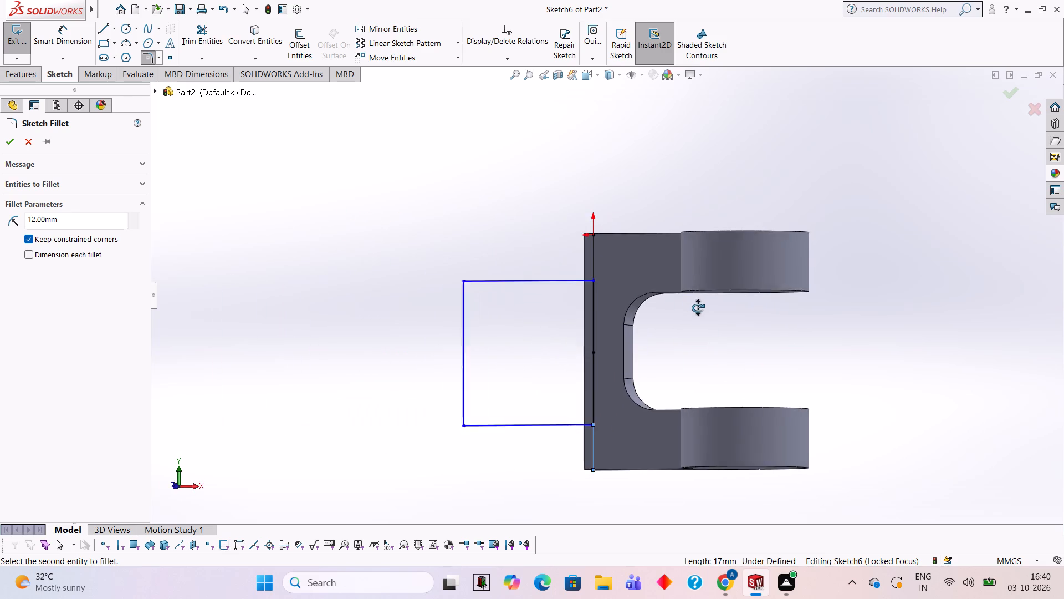
middle_click_drag(698, 308, 720, 318)
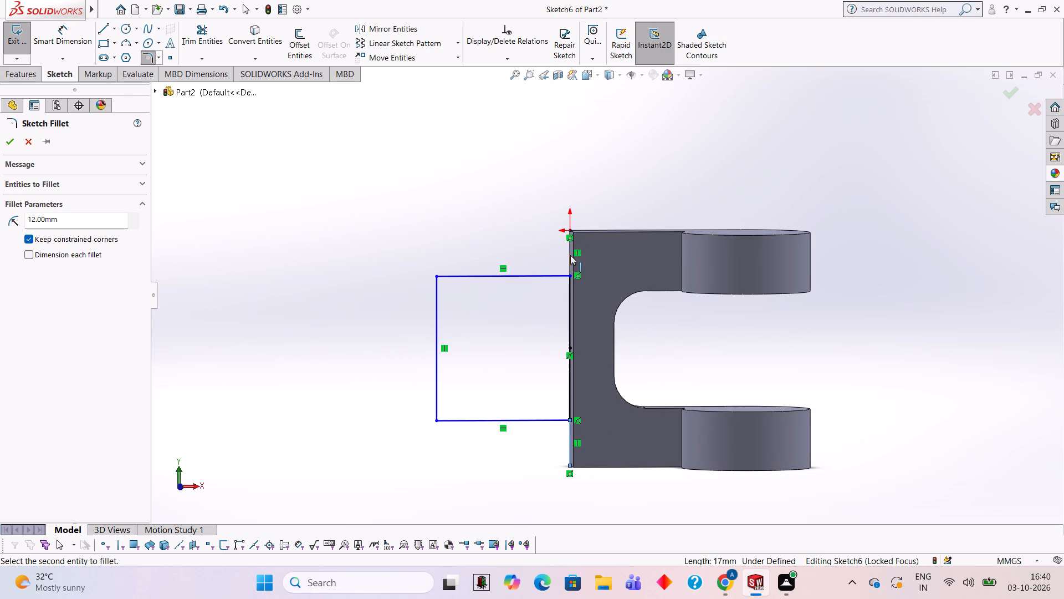
left_click(570, 255)
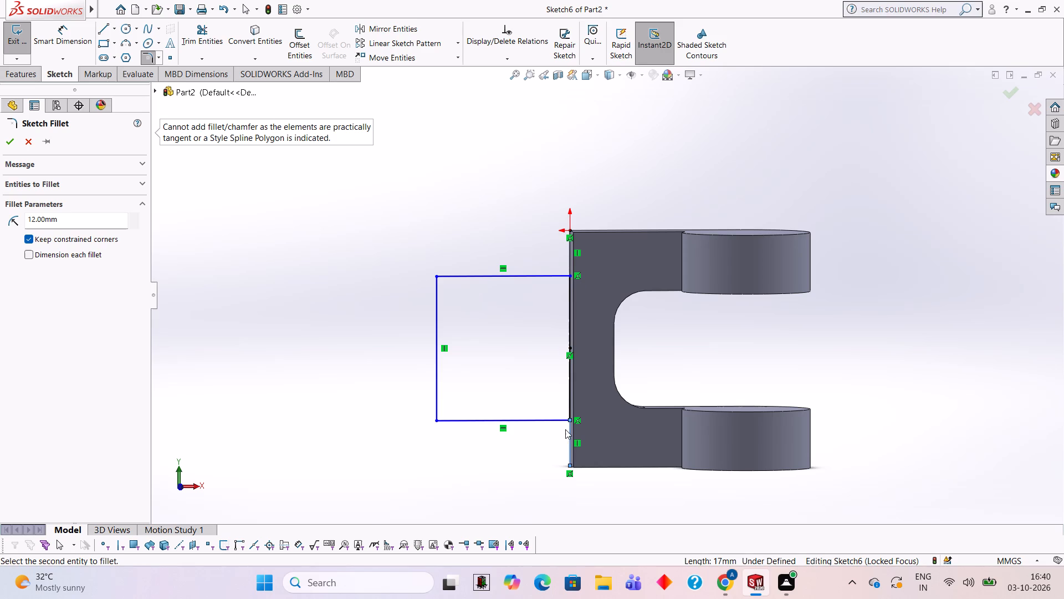
left_click(556, 418)
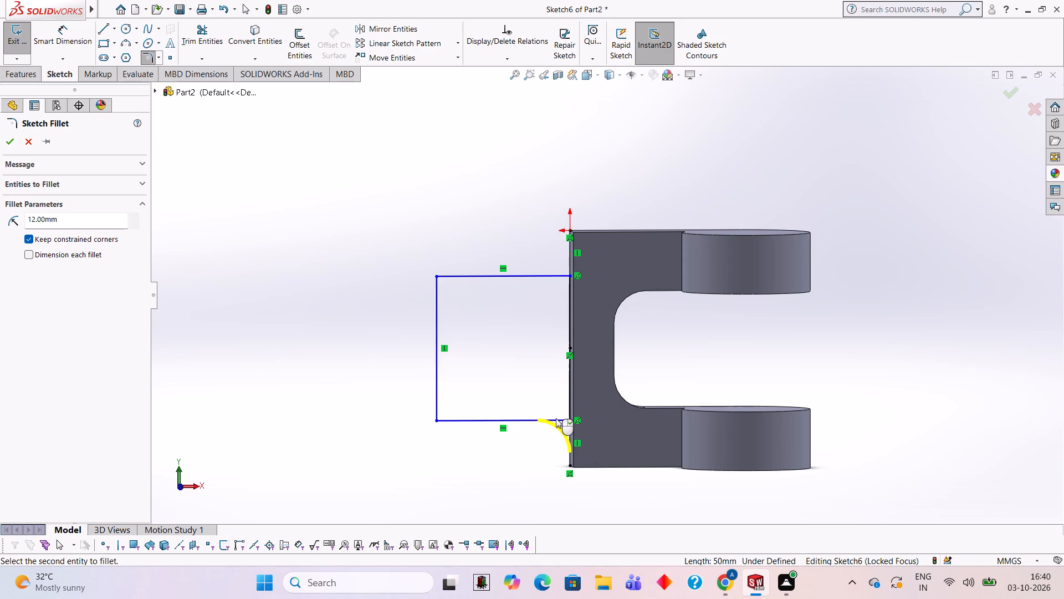
left_click(541, 275)
left_click(570, 255)
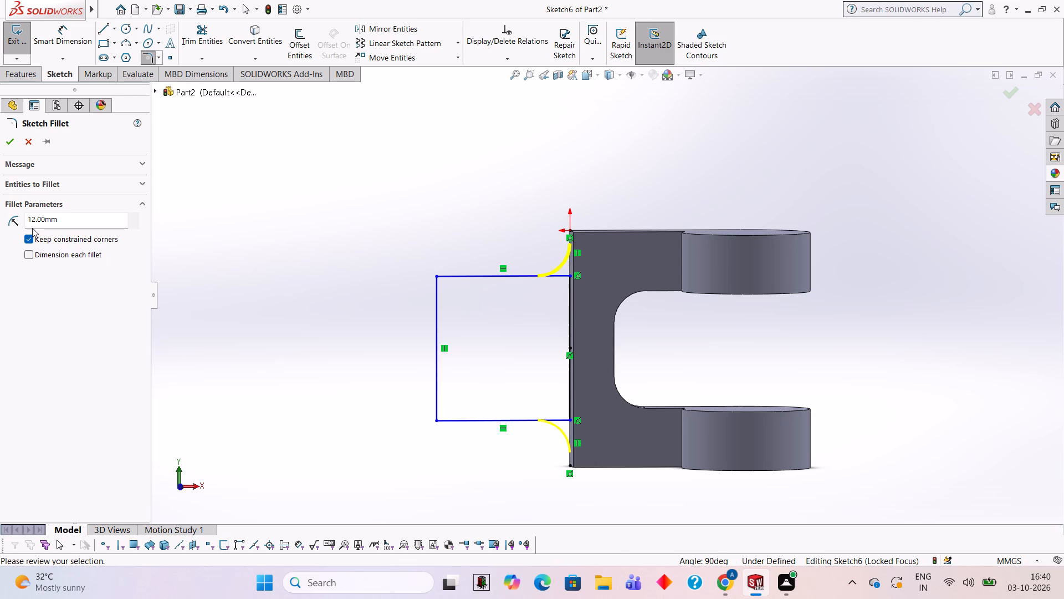
left_click(9, 148)
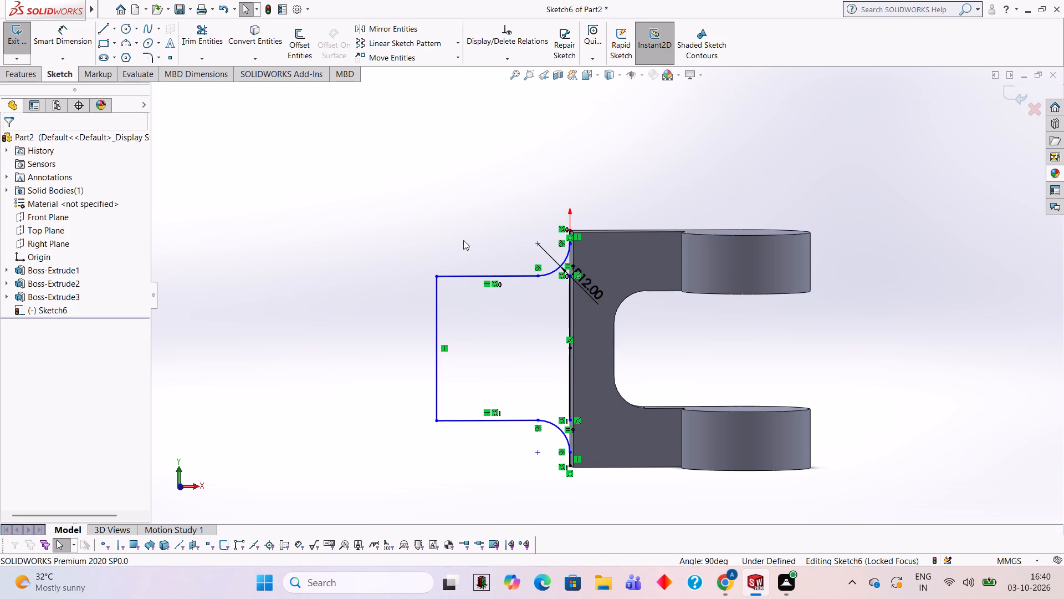
left_click(457, 237)
Trim away the leftover vertical line segments between the two fillet arcs and the body's upper and lower corners.
scroll(640, 328, "up", 1)
middle_click_drag(640, 328, 723, 379)
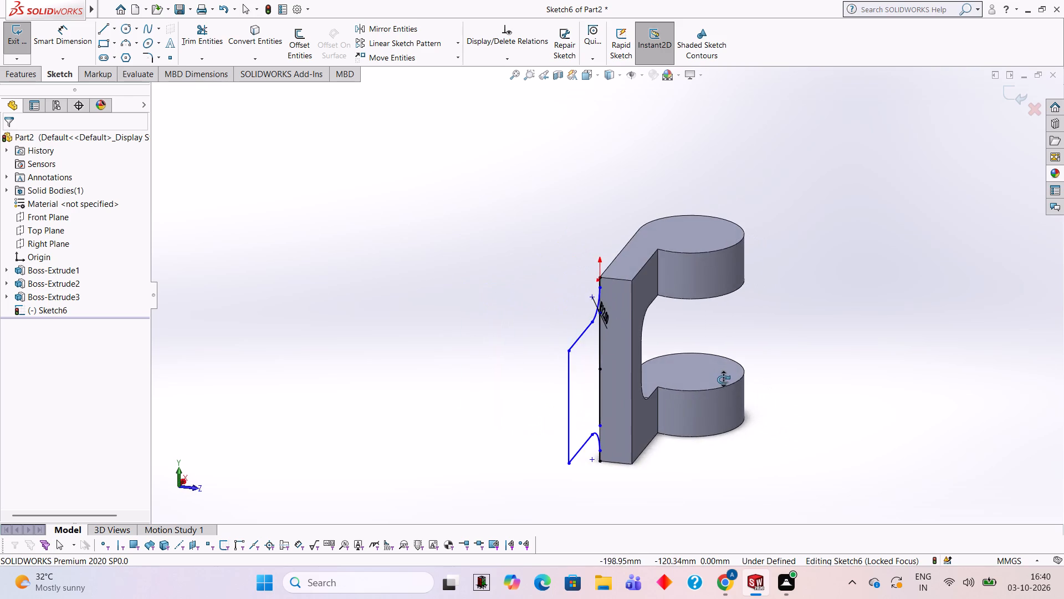
middle_click_drag(723, 379, 810, 322)
scroll(722, 329, "down", 2)
middle_click_drag(738, 364, 768, 380)
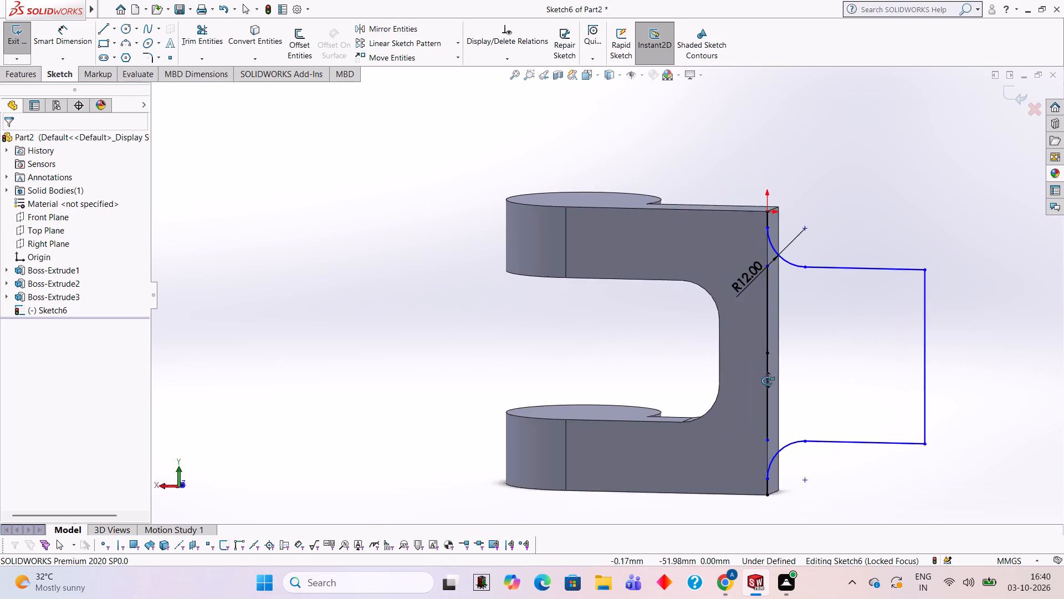
middle_click_drag(768, 380, 763, 379)
scroll(709, 355, "down", 3)
scroll(795, 314, "up", 2)
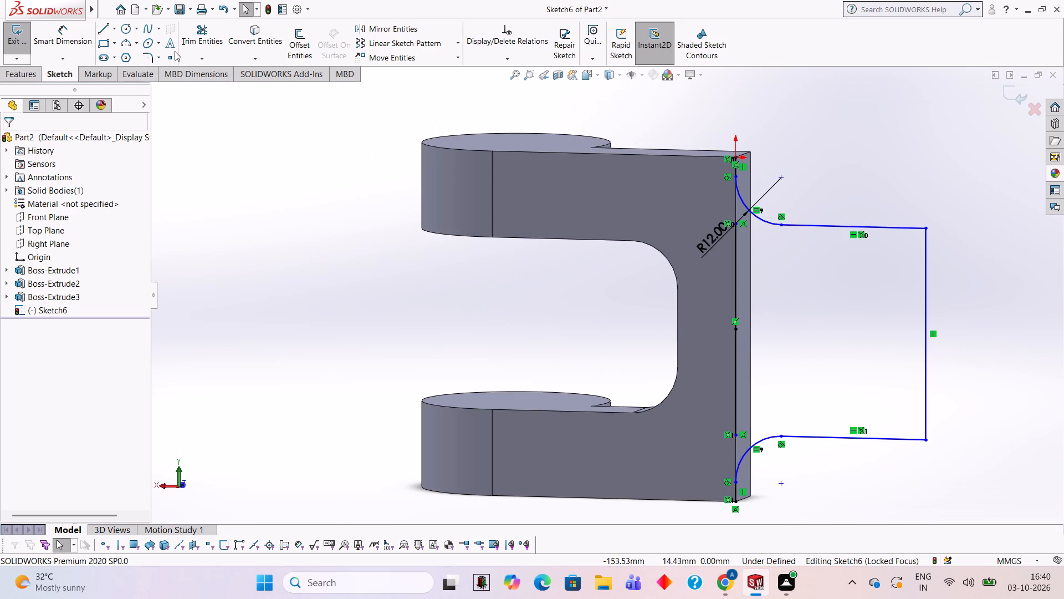
left_click(194, 41)
scroll(751, 184, "down", 3)
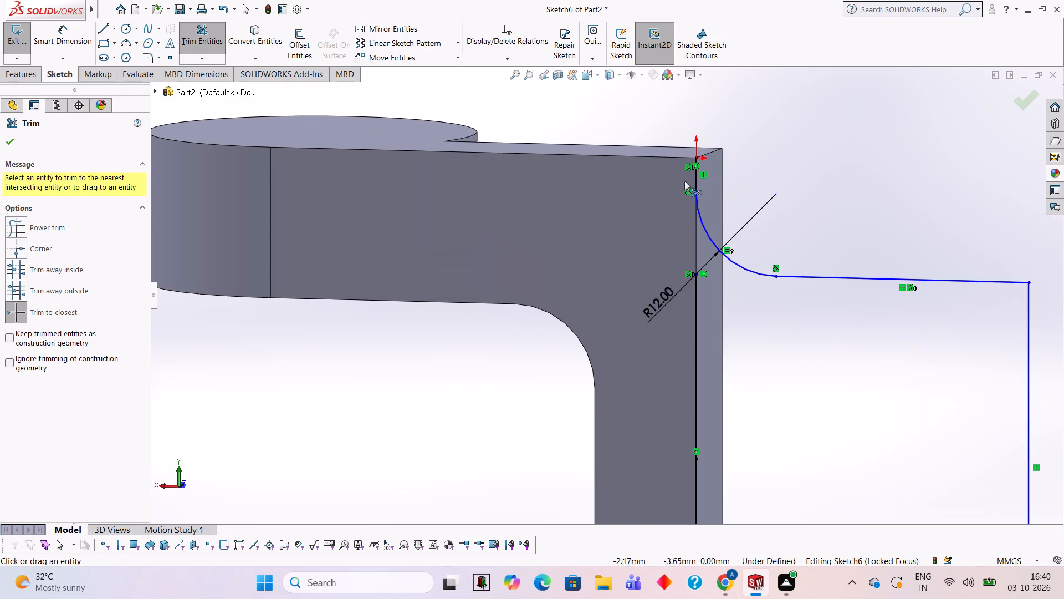
left_click(697, 176)
scroll(806, 291, "up", 4)
scroll(716, 445, "up", 1)
scroll(716, 453, "down", 3)
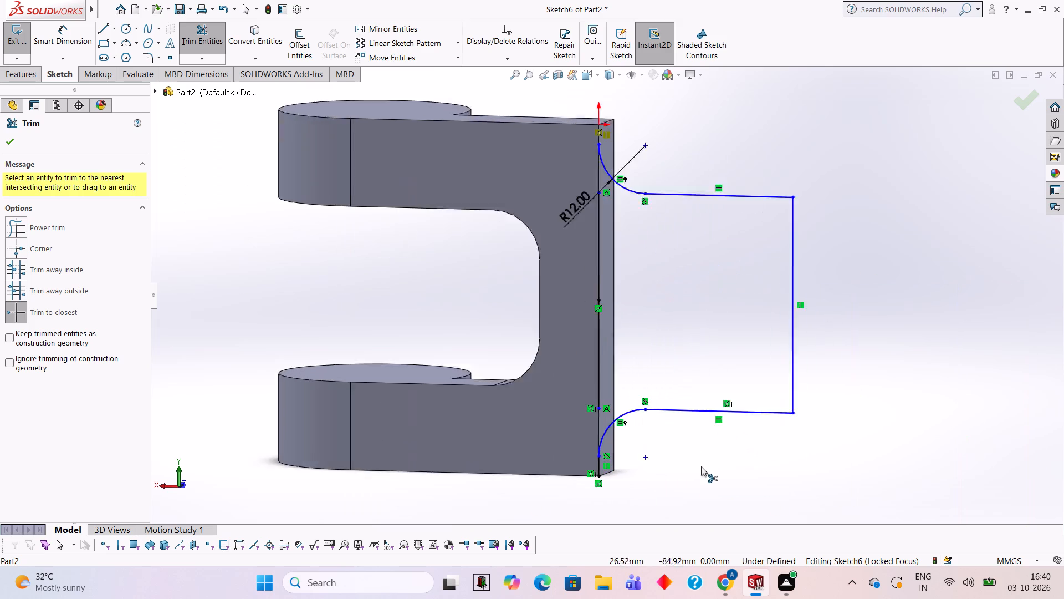
scroll(590, 436, "up", 1)
left_click(579, 433)
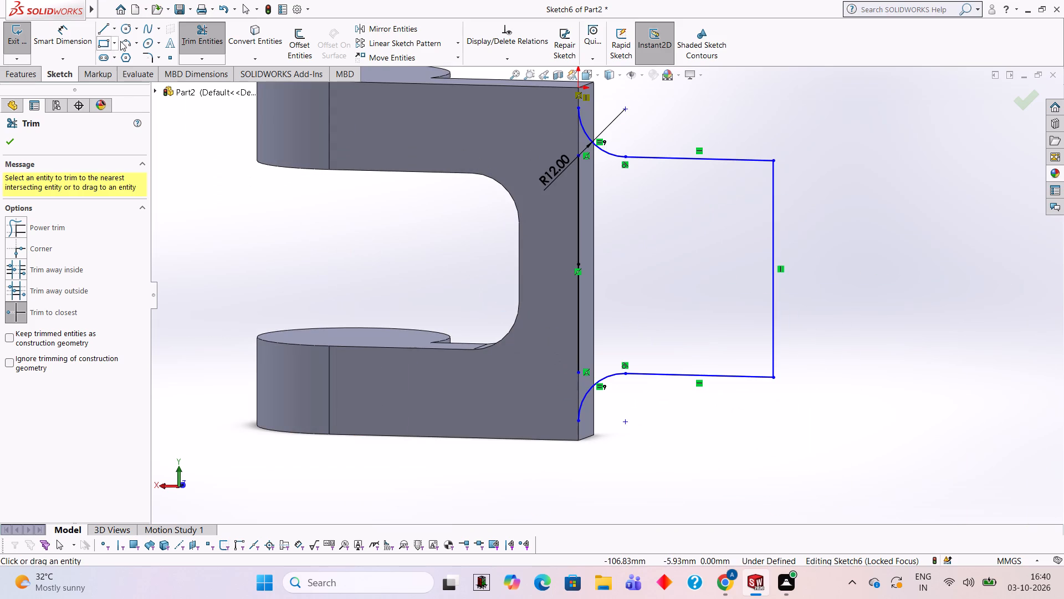
Draw 12 mm vertical lines along the body's edge from each fillet arc's end to the nearest end of the existing edge line.
left_click(104, 23)
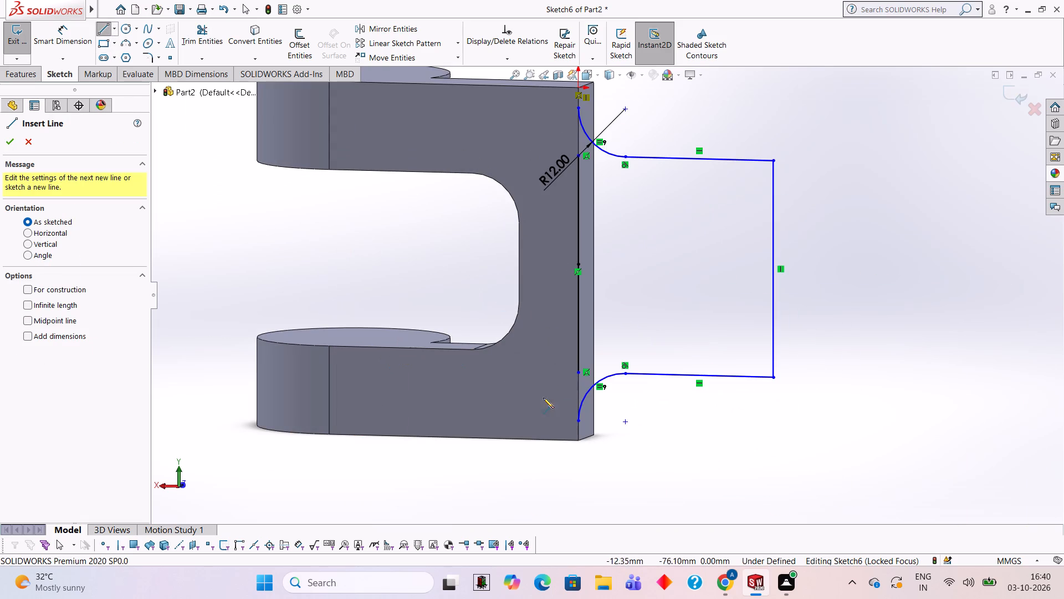
left_click(577, 420)
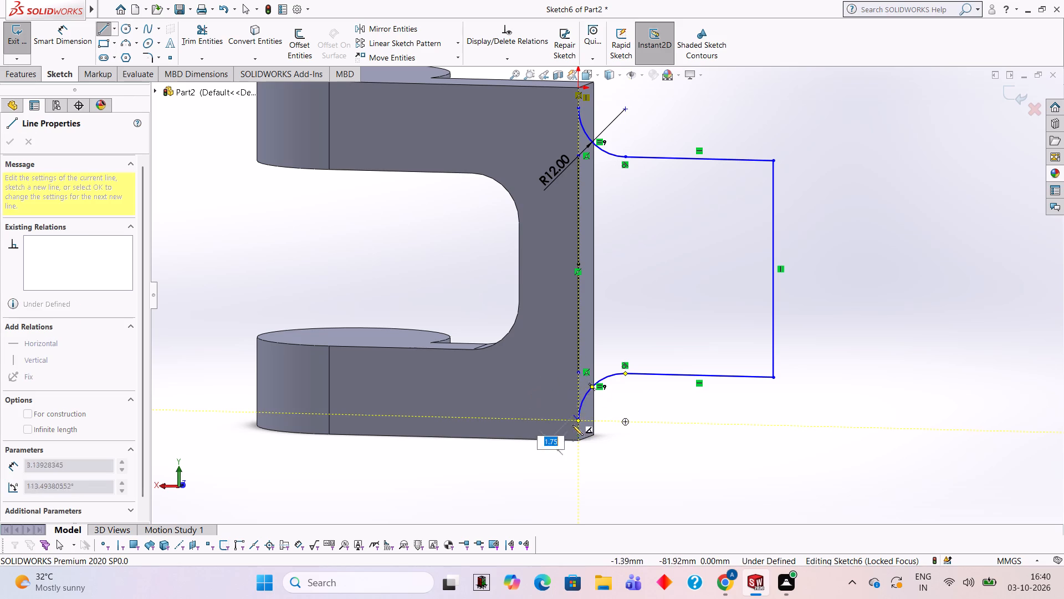
left_click(577, 373)
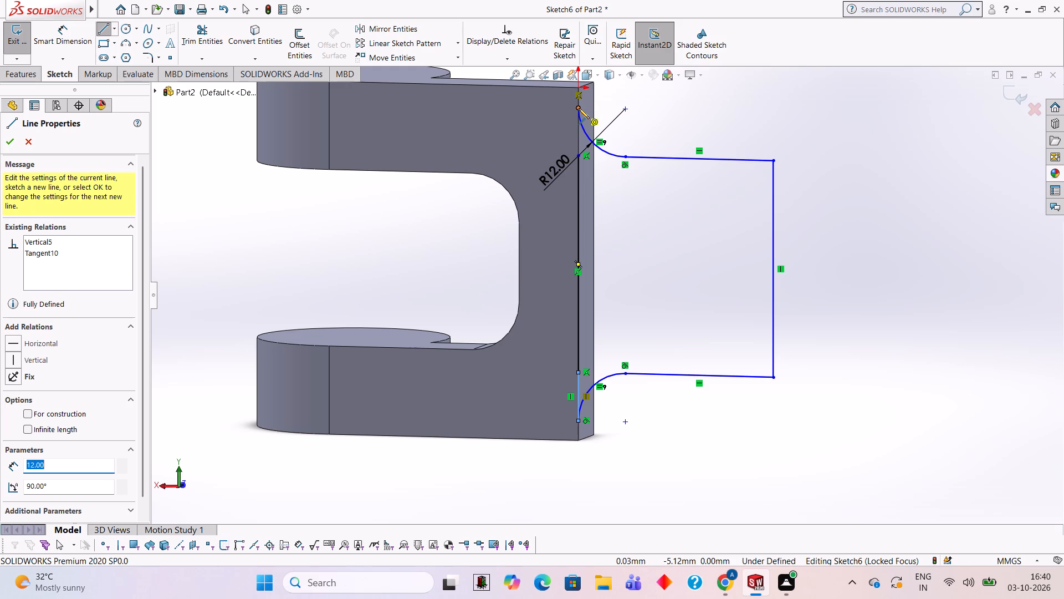
left_click(577, 108)
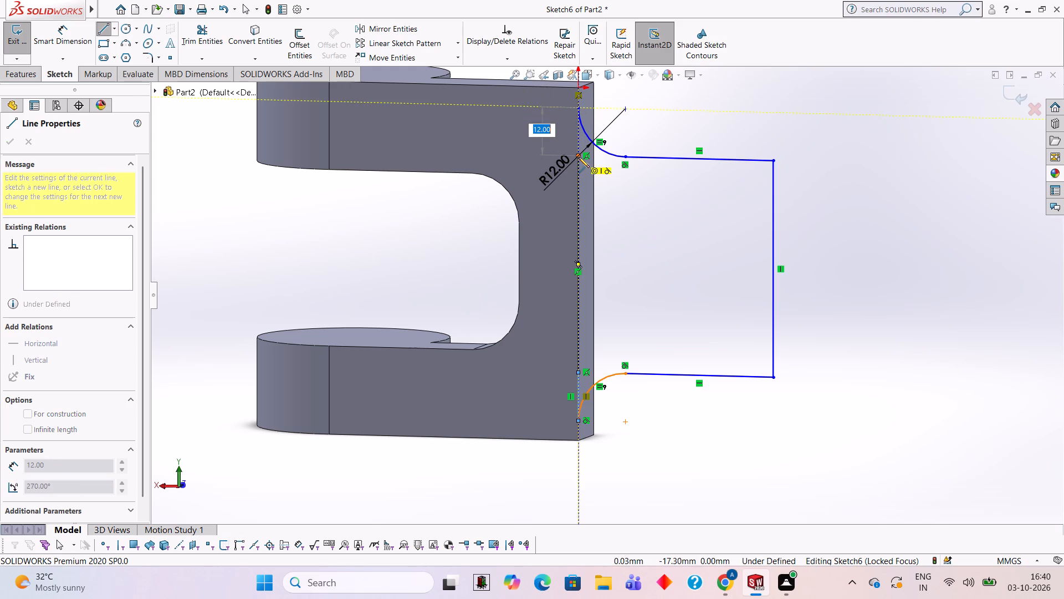
left_click(579, 157)
Extrude the closed extension profile 15 mm blind in the reversed direction, across the body's thickness, with the result merged.
left_click(28, 73)
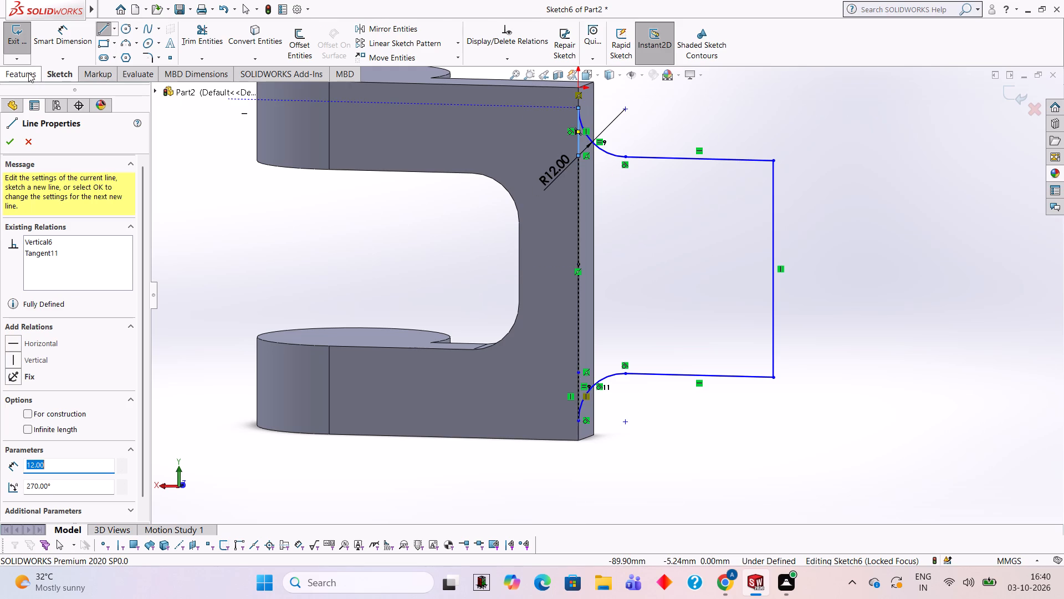
left_click(39, 48)
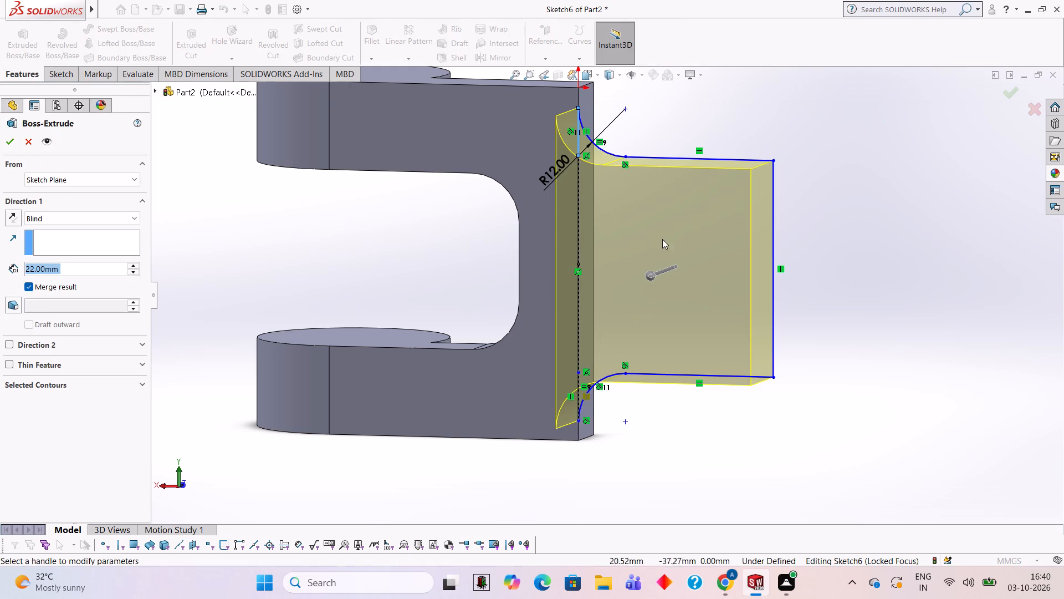
middle_click_drag(804, 219, 748, 190)
middle_click_drag(632, 184, 608, 192)
left_click(13, 212)
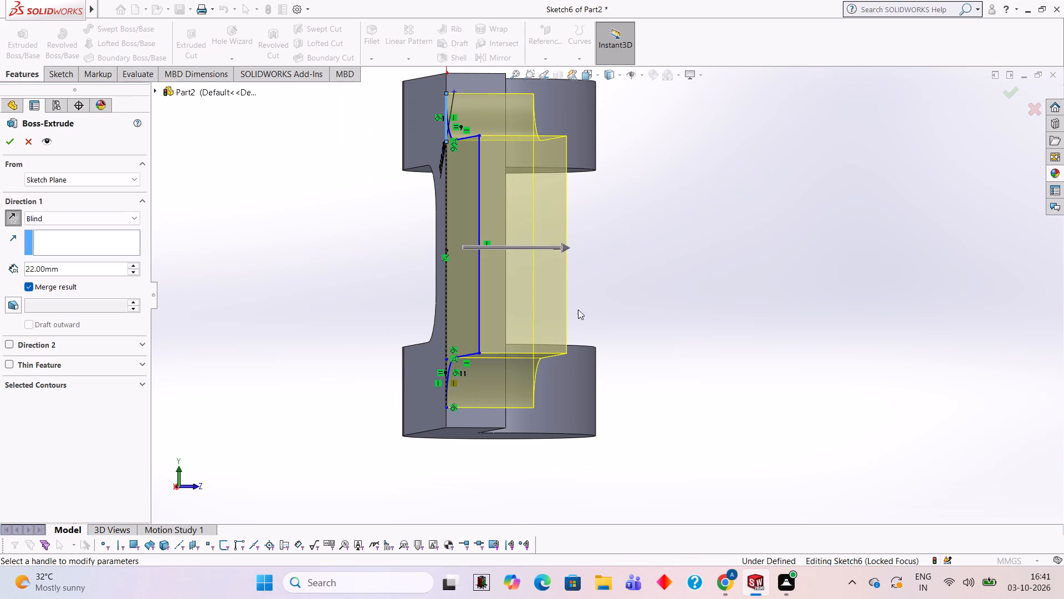
middle_click_drag(624, 285, 608, 278)
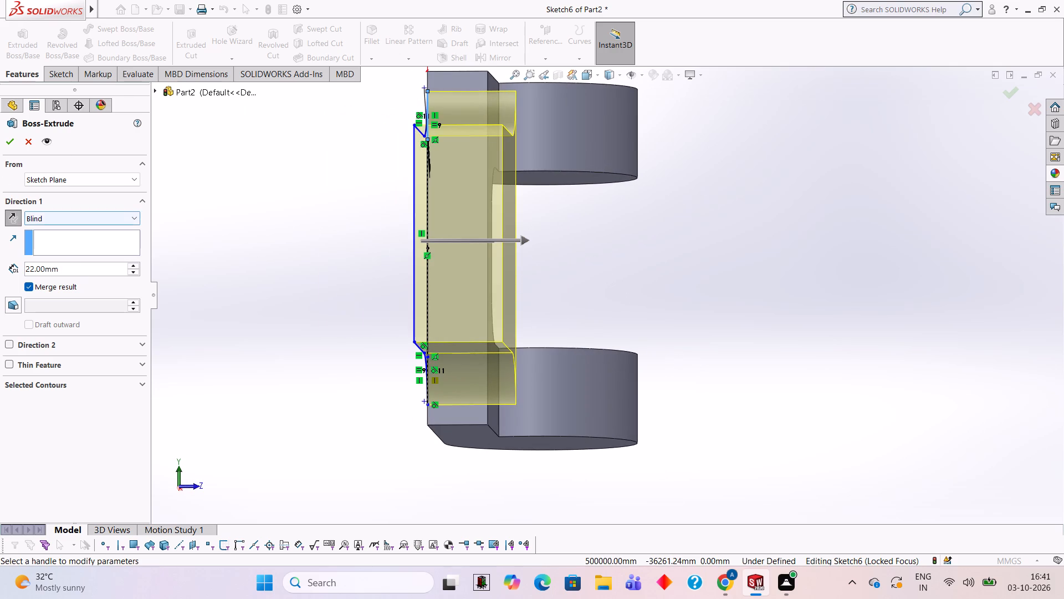
left_click(84, 275)
key("BackSpace")
key("BackSpace")
key("BackSpace")
key("BackSpace")
key("BackSpace")
key("BackSpace")
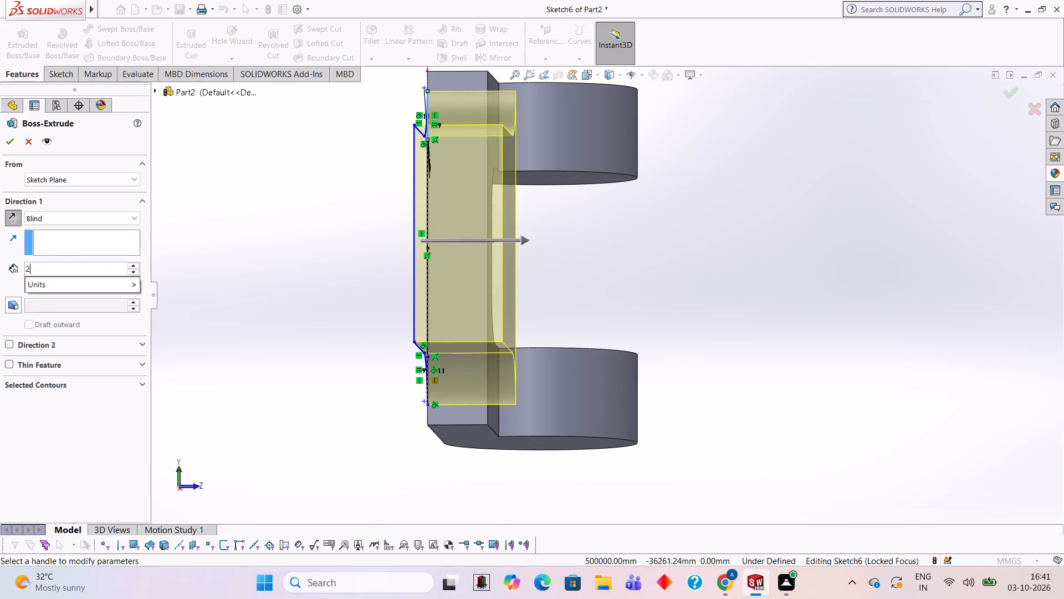
key("BackSpace")
type("15")
key("Return")
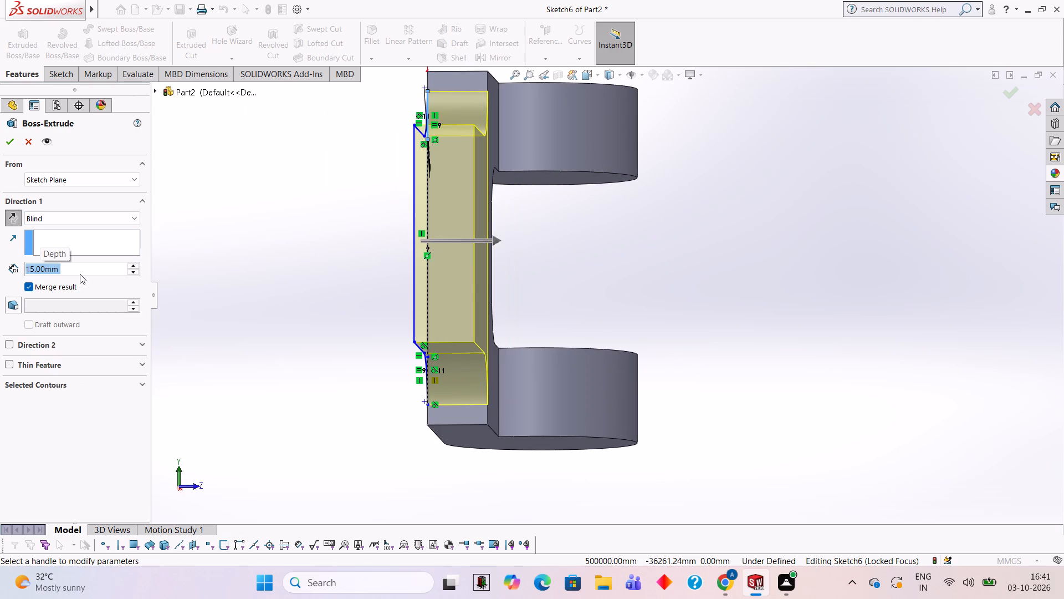
middle_click_drag(704, 311, 665, 290)
scroll(687, 302, "down", 1)
scroll(546, 245, "up", 2)
middle_click_drag(542, 243, 554, 405)
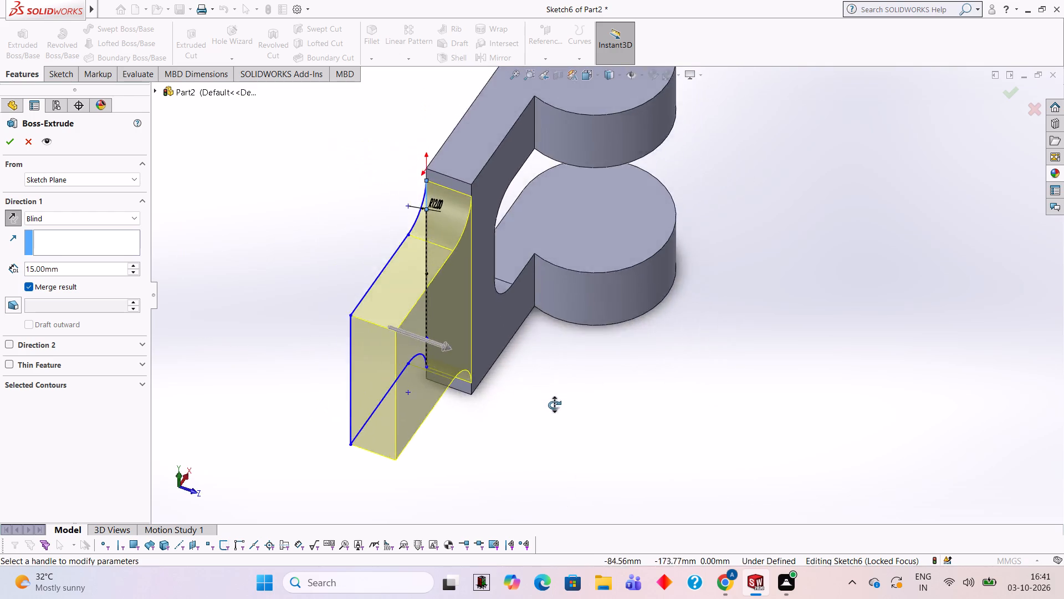
middle_click_drag(554, 405, 579, 435)
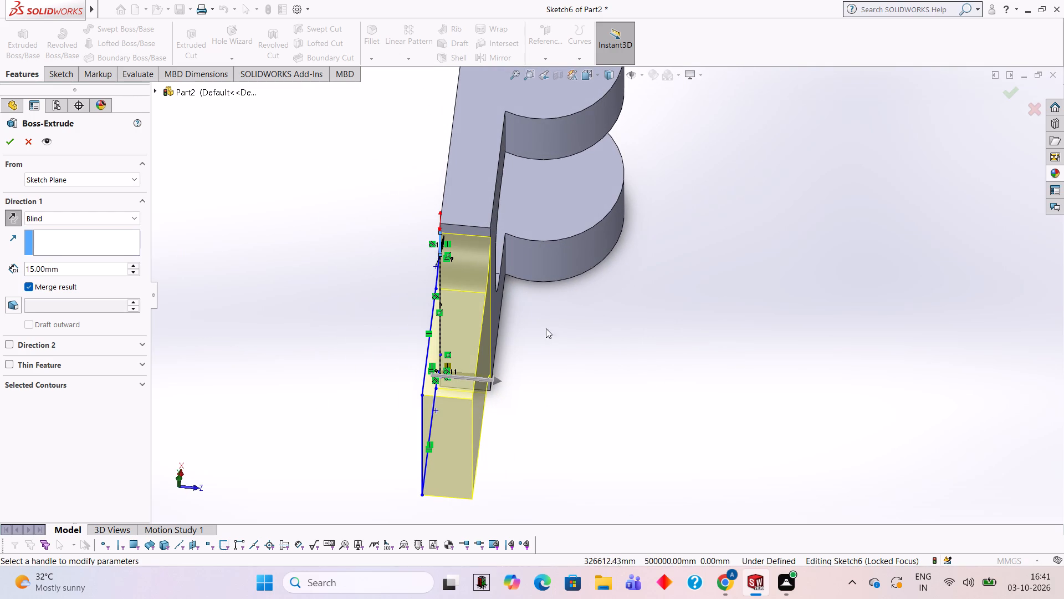
scroll(529, 290, "down", 2)
scroll(478, 211, "down", 4)
middle_click_drag(510, 260, 511, 261)
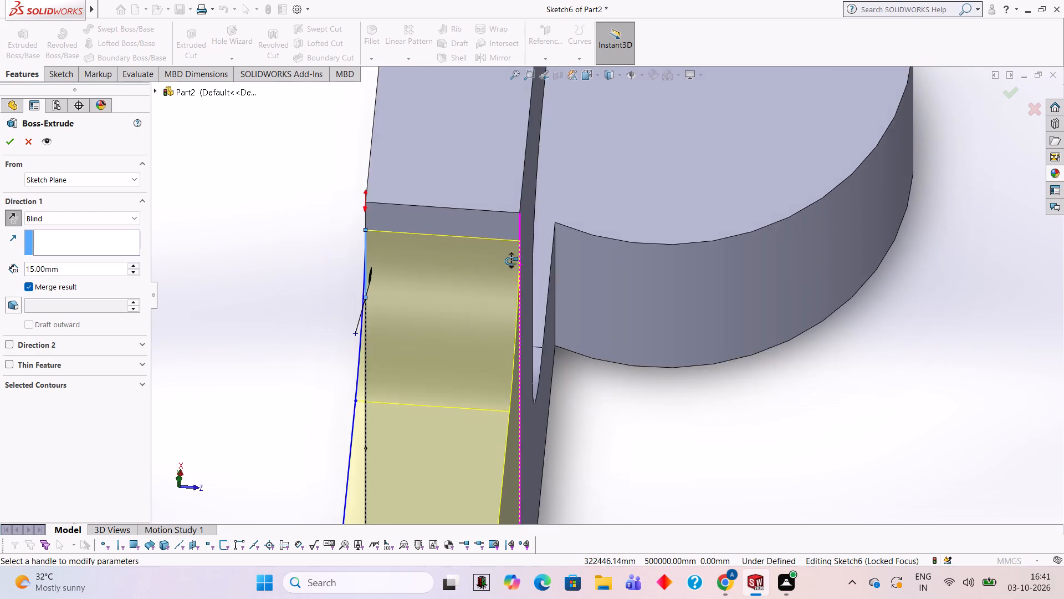
middle_click_drag(511, 261, 518, 263)
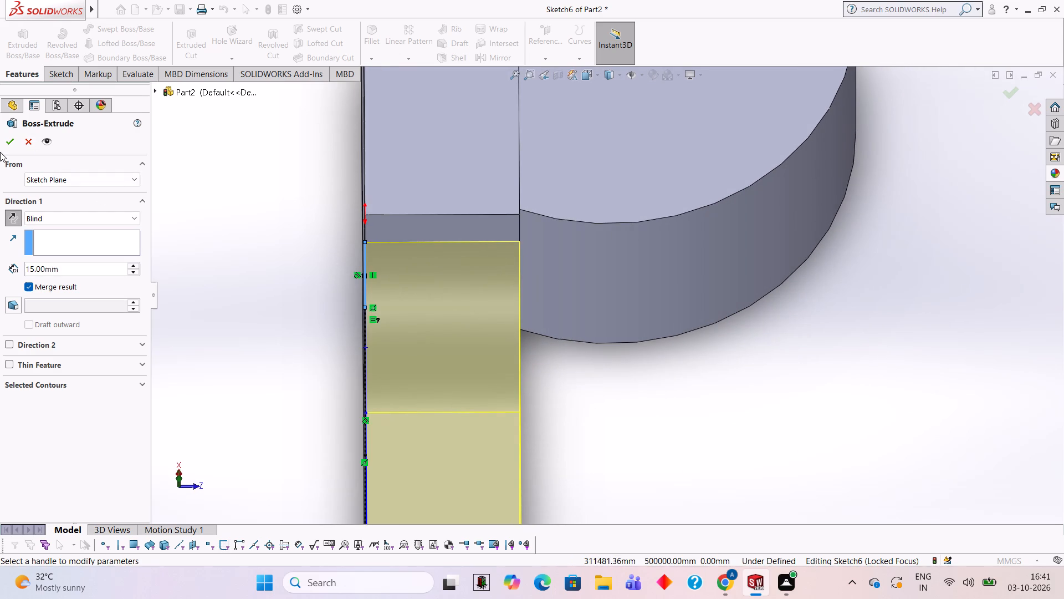
left_click(4, 144)
Examine the part with its filleted extension, C-shaped body and discs from several angles.
left_click(664, 261)
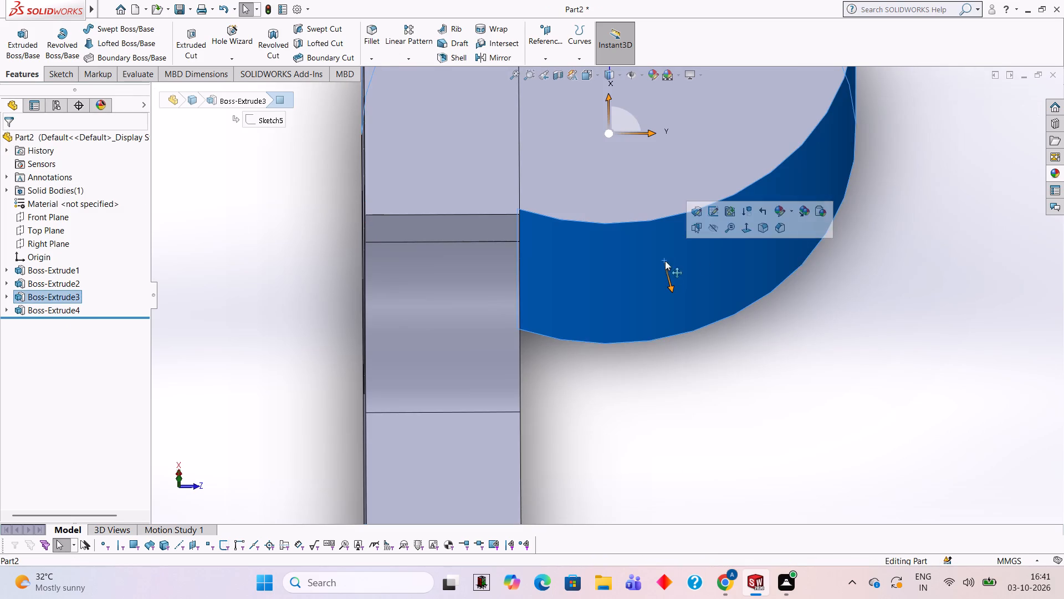
left_click(828, 262)
scroll(879, 283, "up", 3)
middle_click_drag(869, 278, 792, 219)
scroll(765, 209, "up", 1)
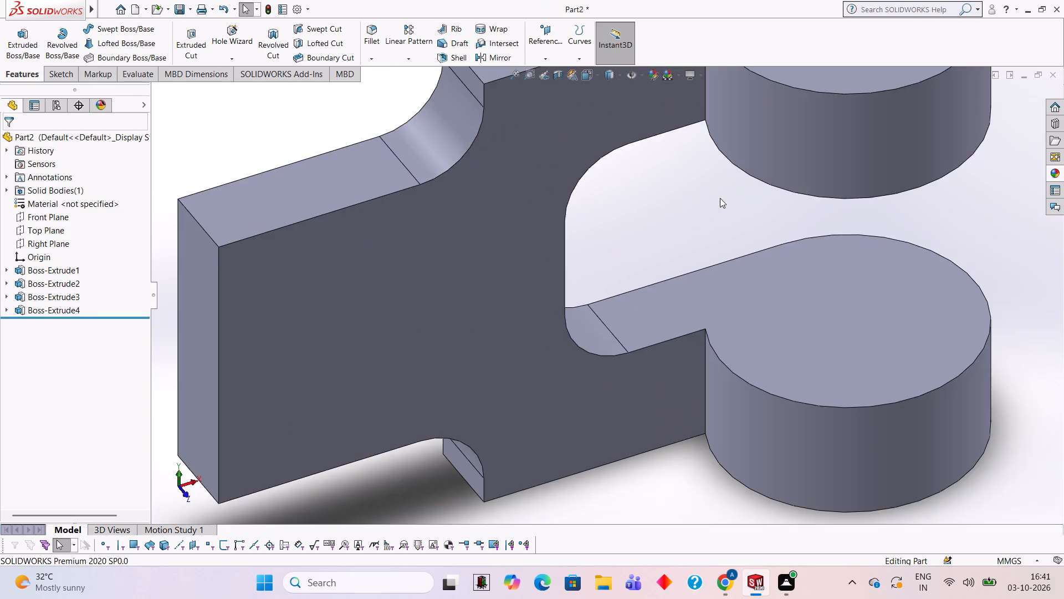
scroll(720, 198, "up", 5)
middle_click_drag(675, 255, 673, 161)
scroll(610, 198, "up", 3)
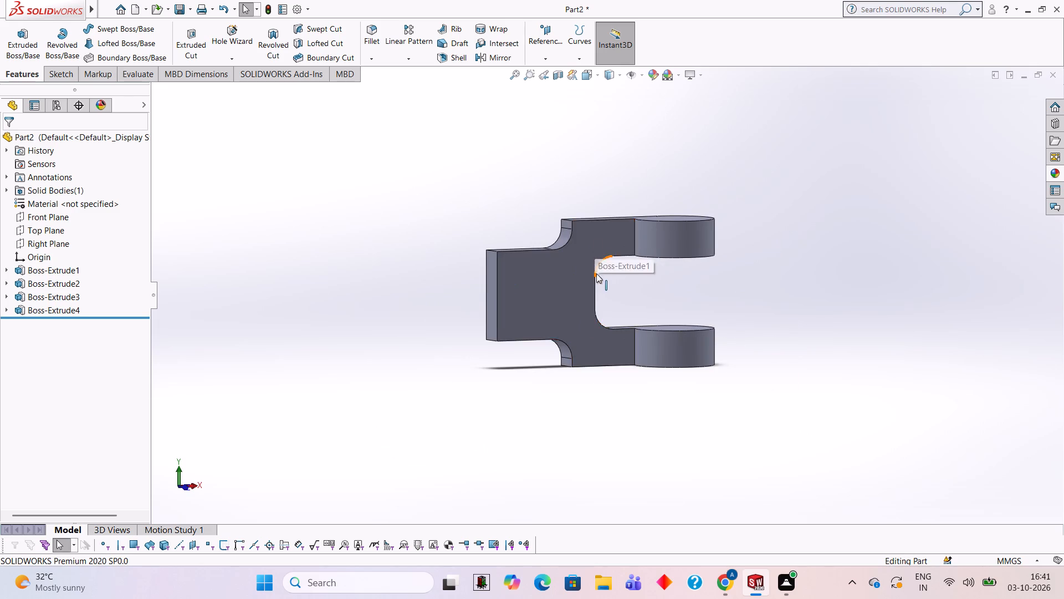
middle_click_drag(601, 273, 682, 296)
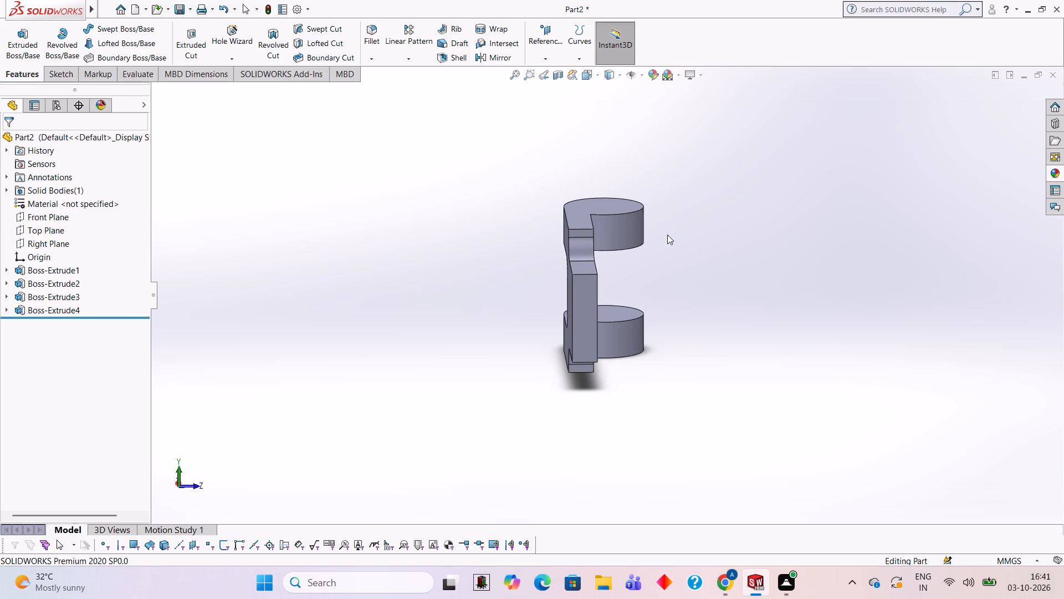
middle_click_drag(655, 233, 683, 354)
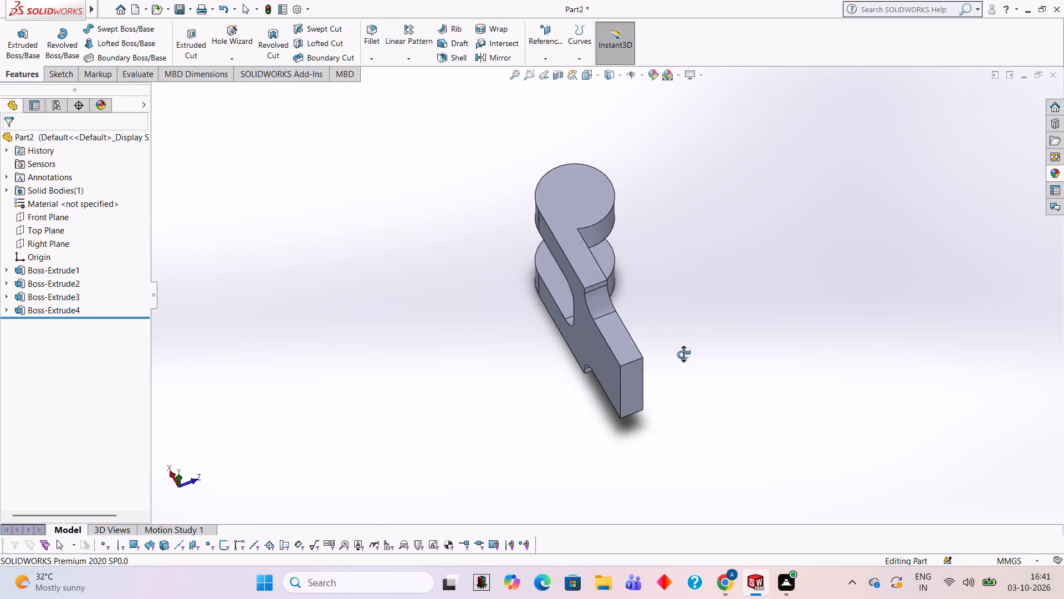
middle_click_drag(683, 354, 496, 418)
middle_click_drag(658, 291, 597, 304)
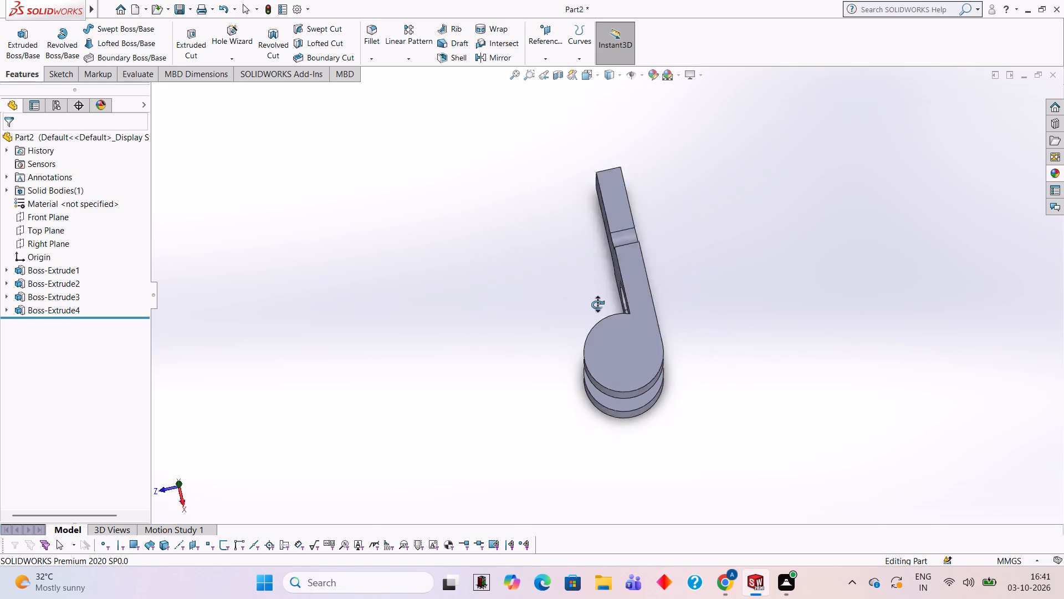
On the extension's narrow upper side face, sketch connected lines from the end edge's midpoint: 1 mm up, 32 mm inward, 2 mm down.
middle_click_drag(597, 304, 602, 347)
left_click(626, 210)
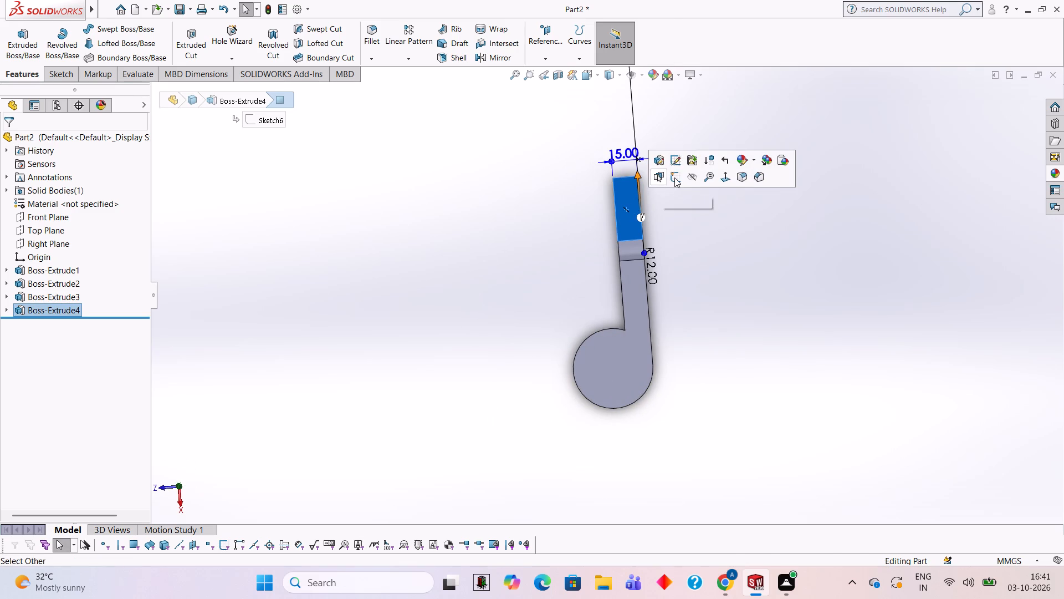
left_click(677, 177)
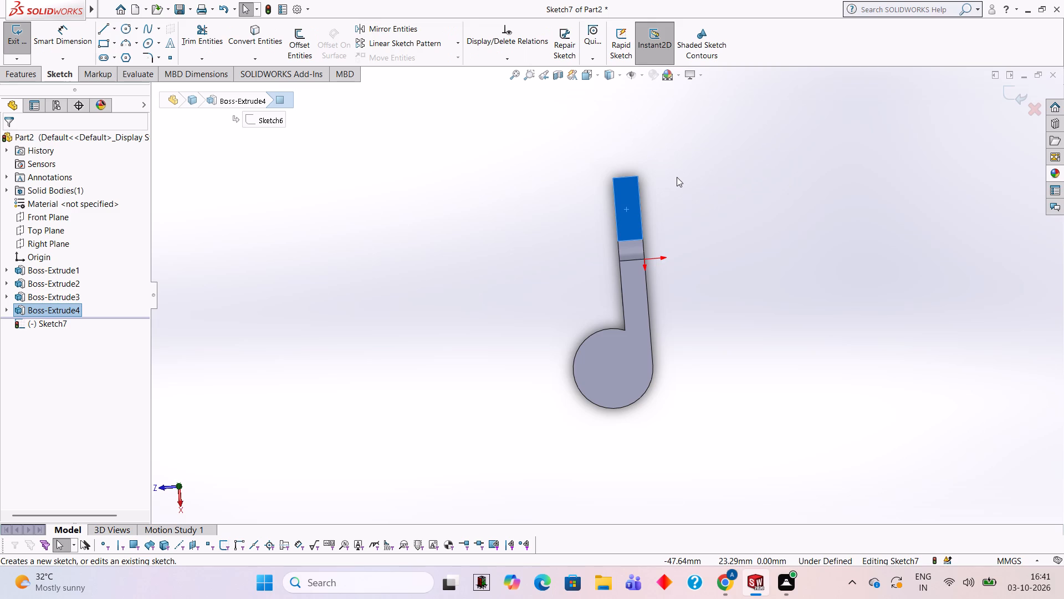
key("ctrl+8")
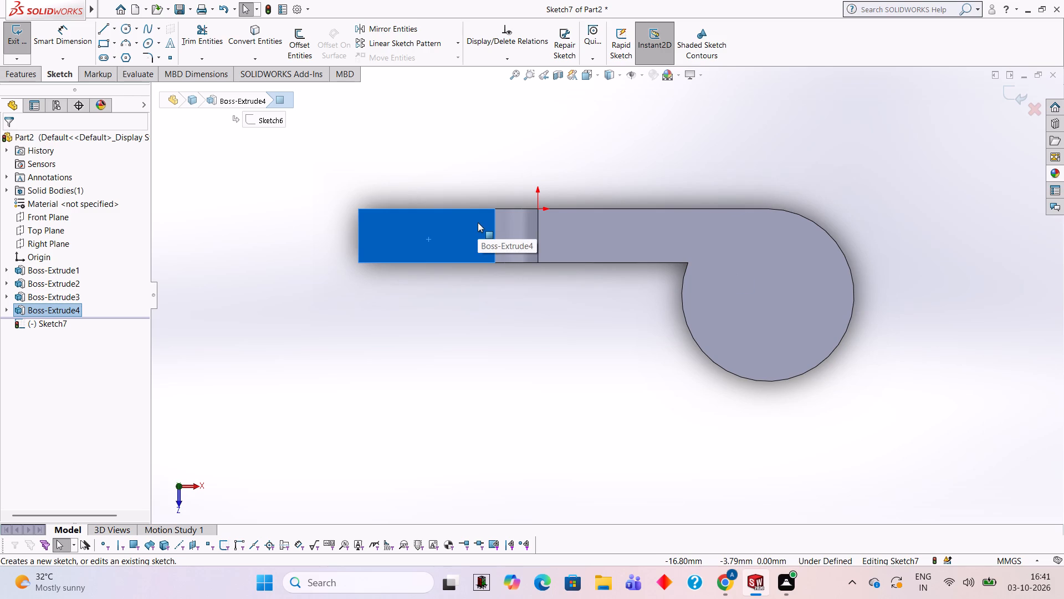
left_click(100, 28)
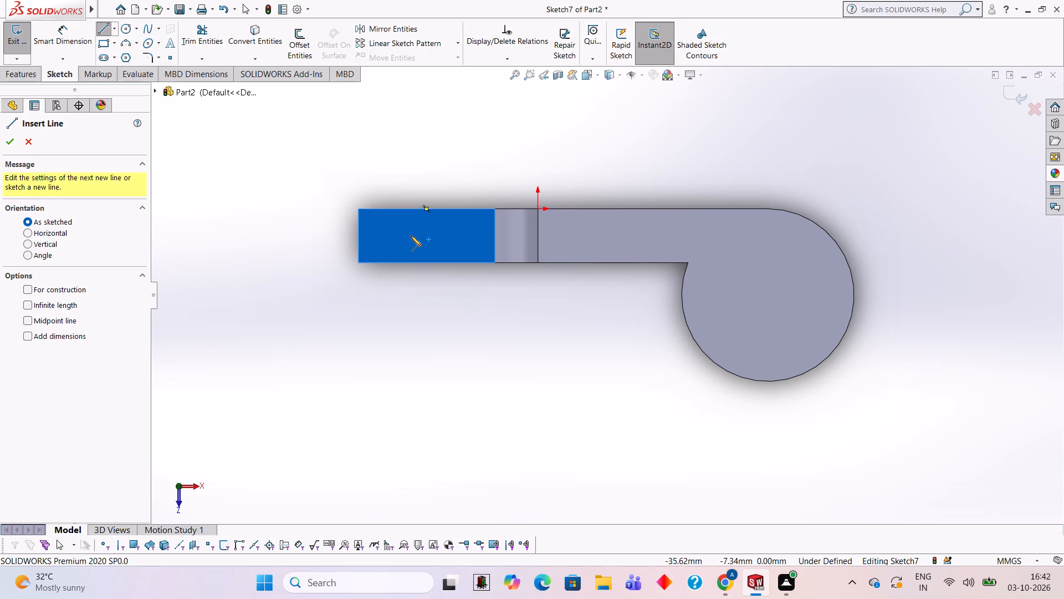
left_click(357, 236)
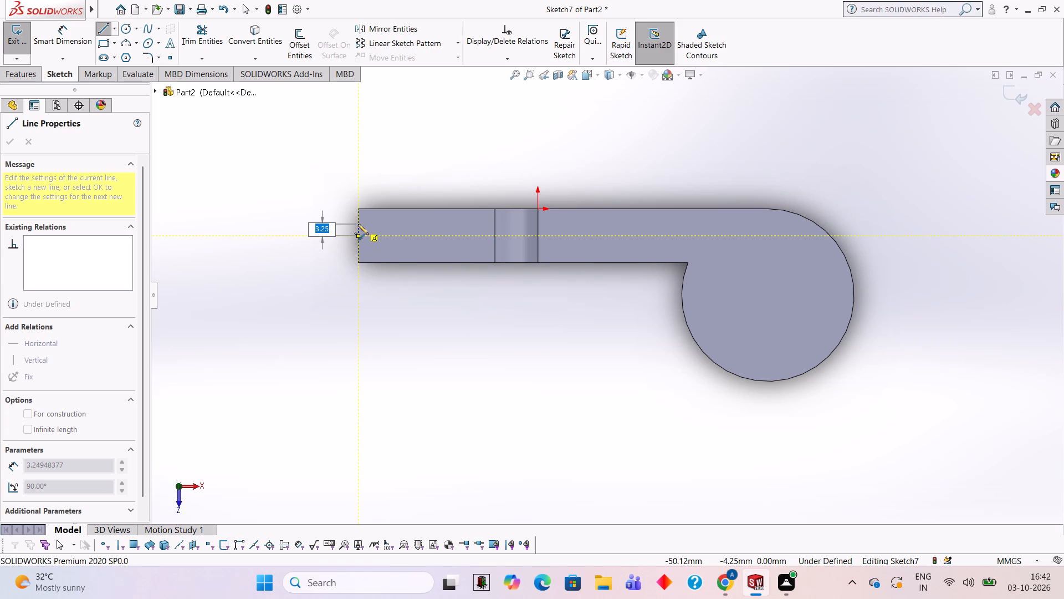
key("1")
key("Return")
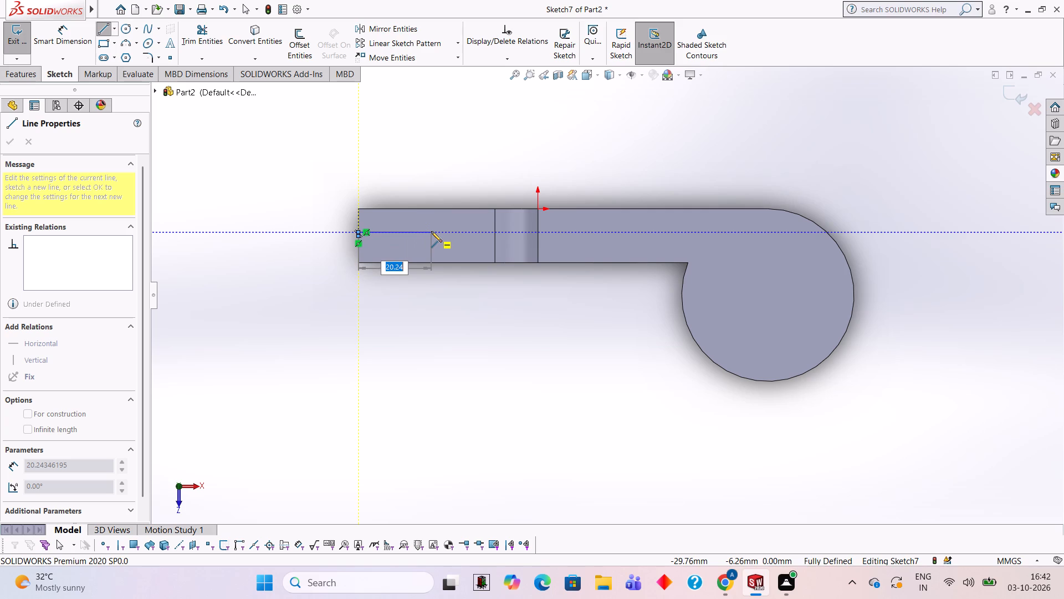
type("32")
key("Return")
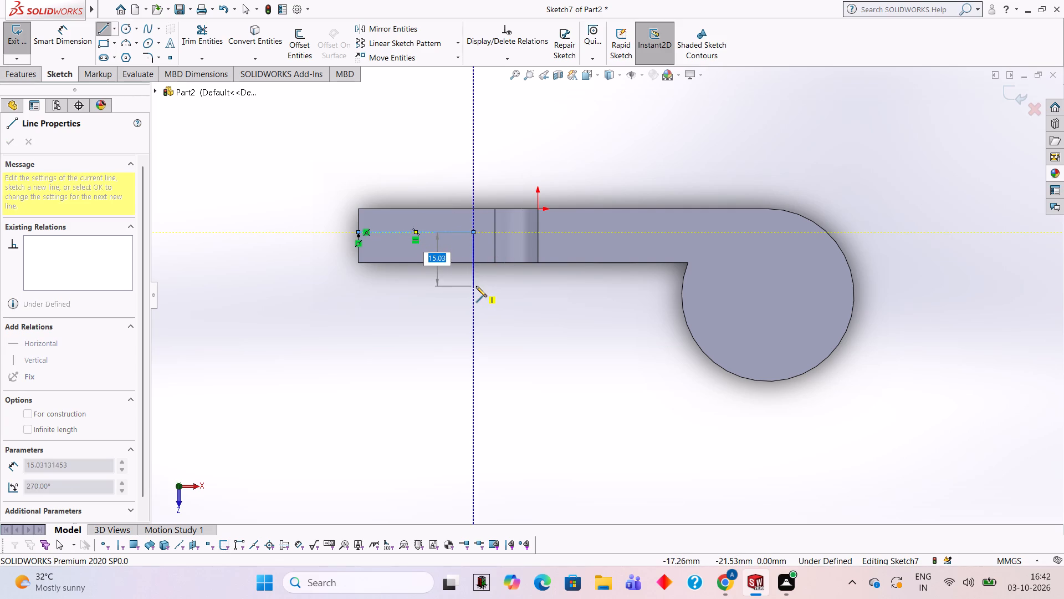
key("2")
key("Return")
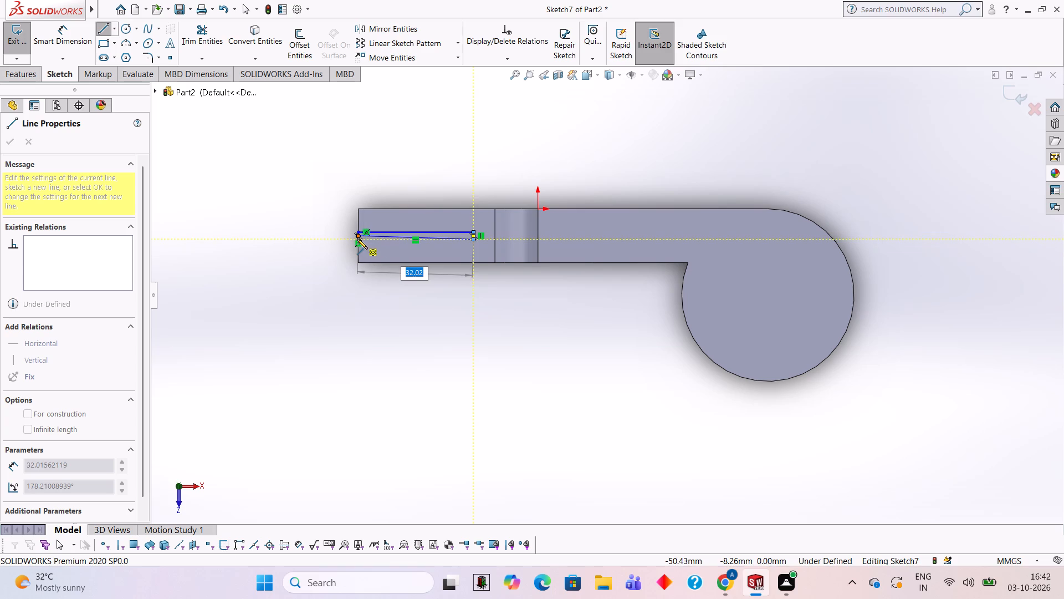
Close the slot profile with a horizontal line back to the end edge and a 1 mm vertical line to the starting midpoint.
scroll(360, 241, "up", 1)
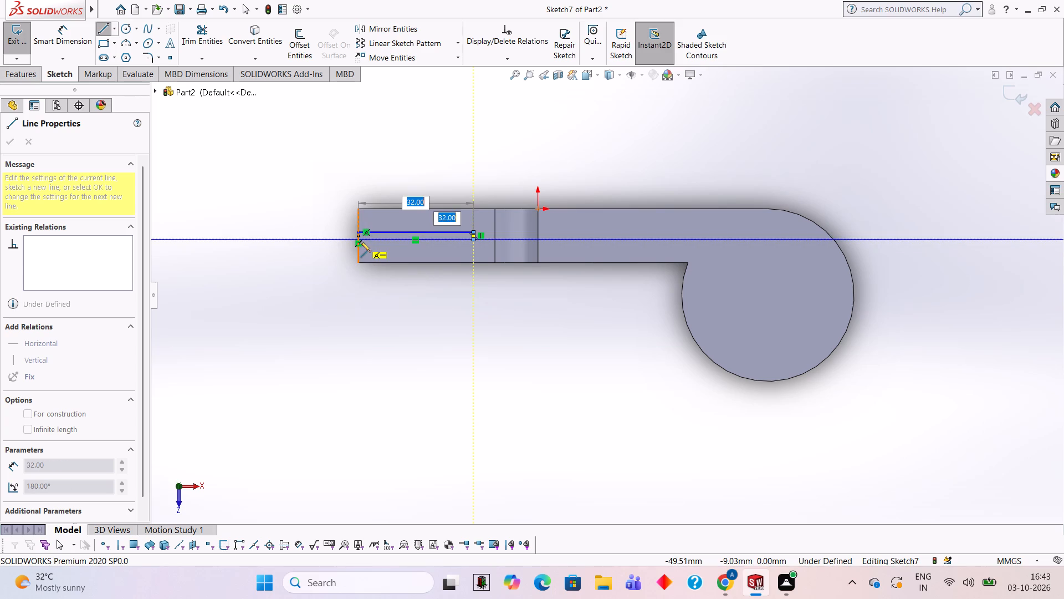
scroll(360, 241, "down", 4)
scroll(488, 290, "down", 5)
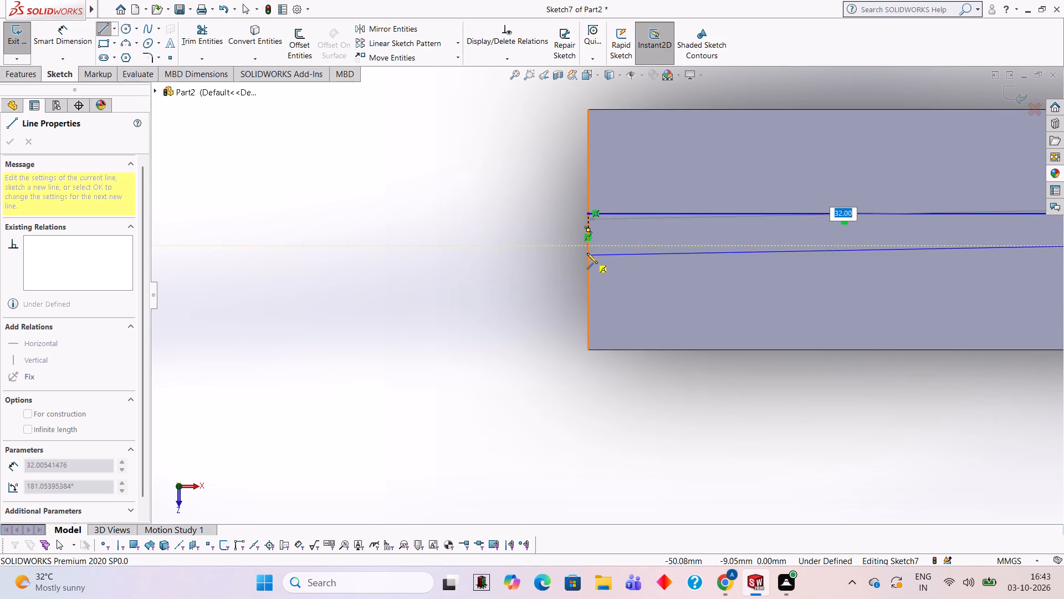
left_click(587, 245)
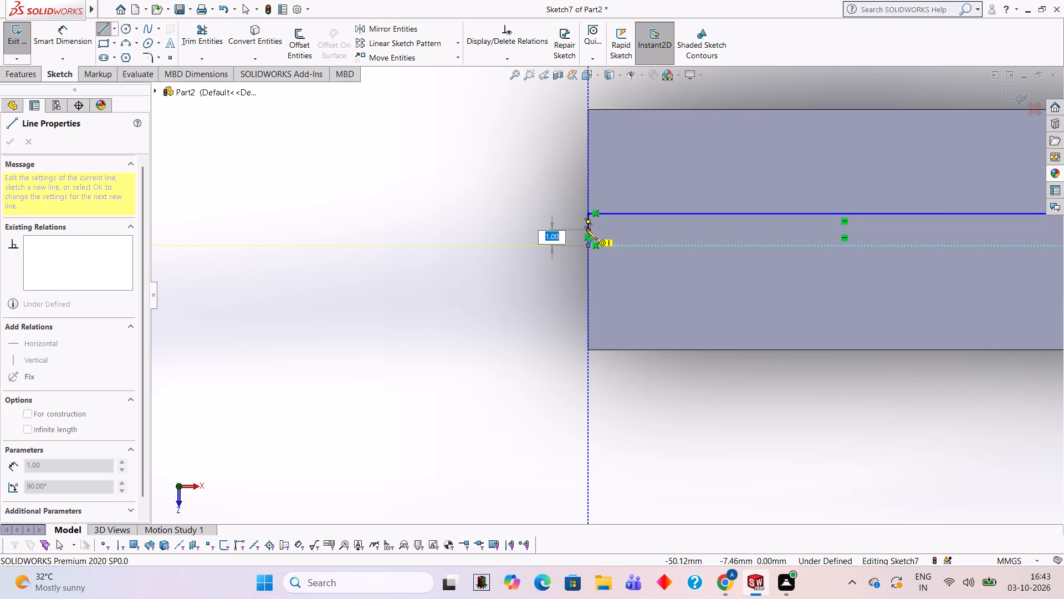
left_click(586, 229)
Cut the 32 by 2 mm slot profile through the extension with a 55 mm blind Extruded Cut.
scroll(592, 251, "up", 3)
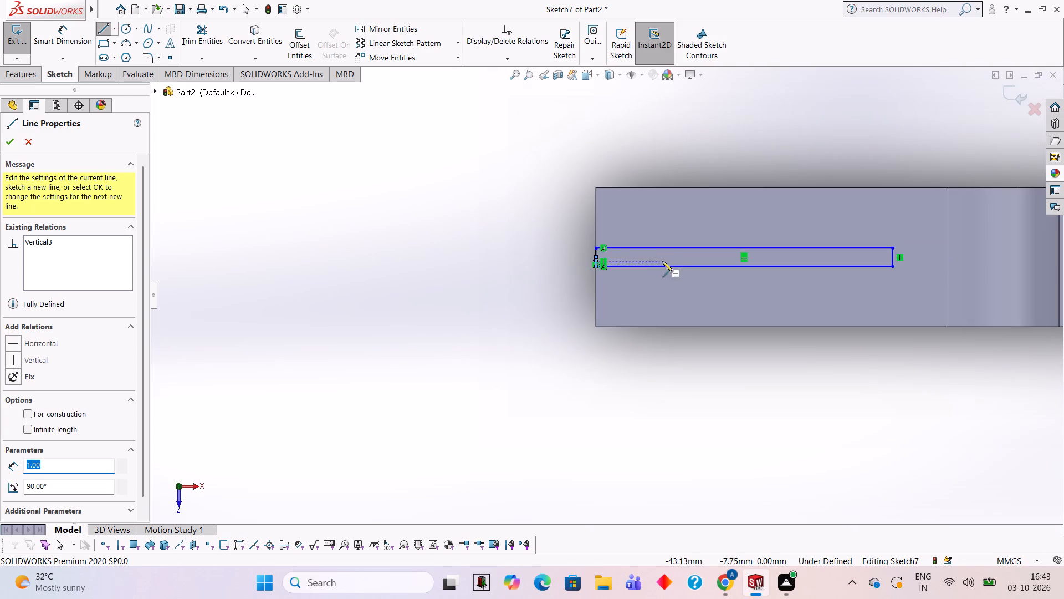
scroll(736, 280, "down", 1)
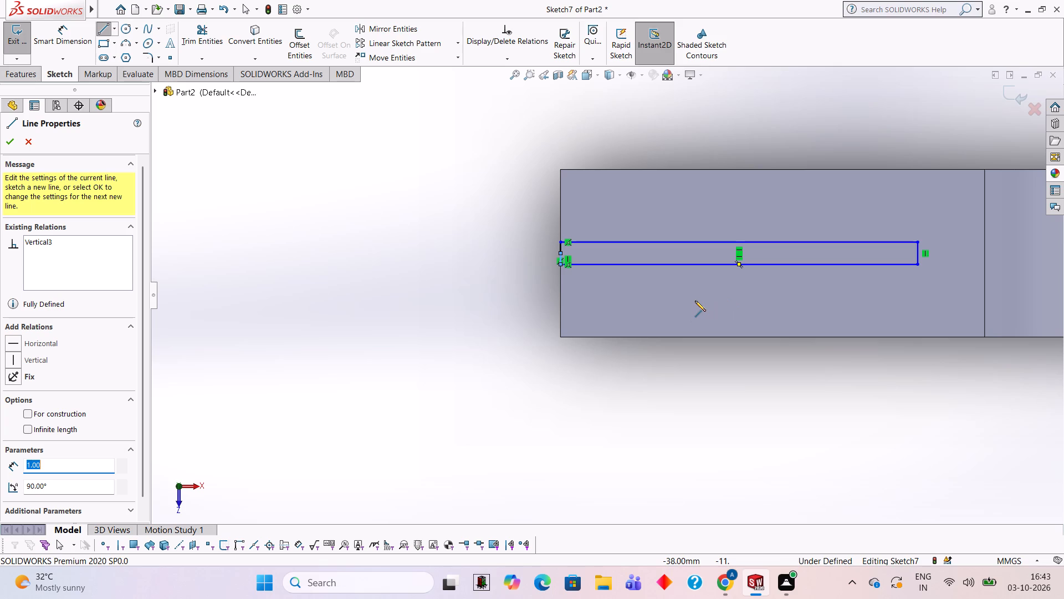
left_click(16, 72)
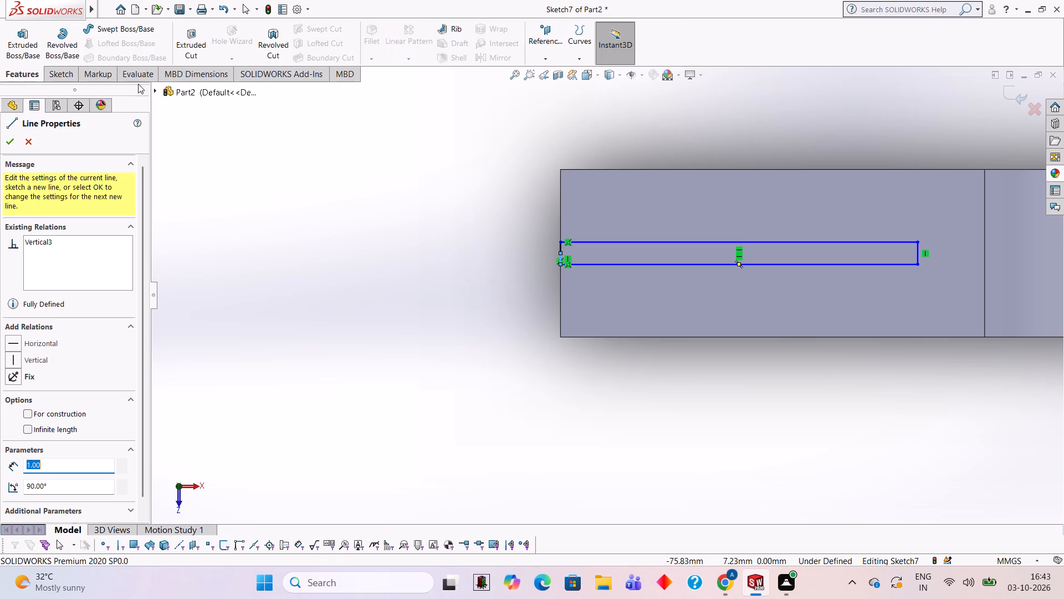
left_click(196, 49)
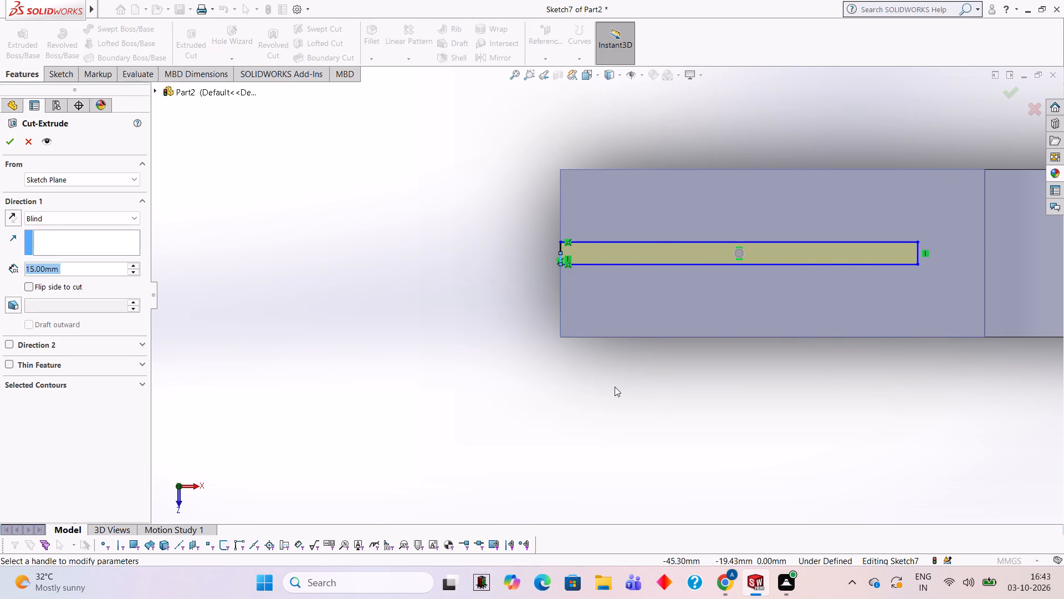
middle_click_drag(614, 387, 674, 263)
scroll(694, 370, "up", 3)
middle_click_drag(729, 448, 714, 258)
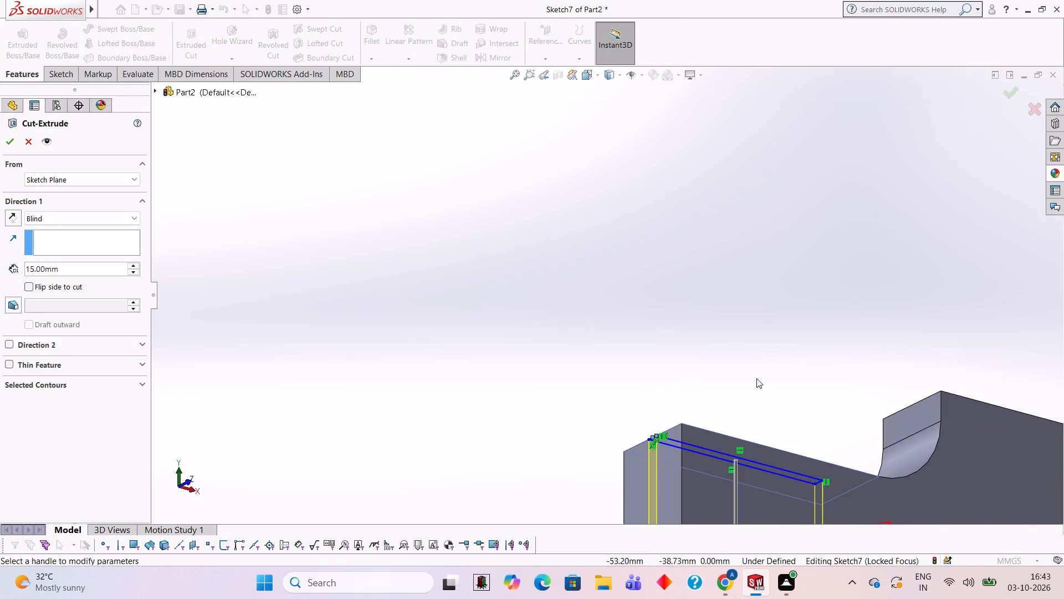
scroll(756, 405, "up", 5)
middle_click_drag(719, 428, 708, 466)
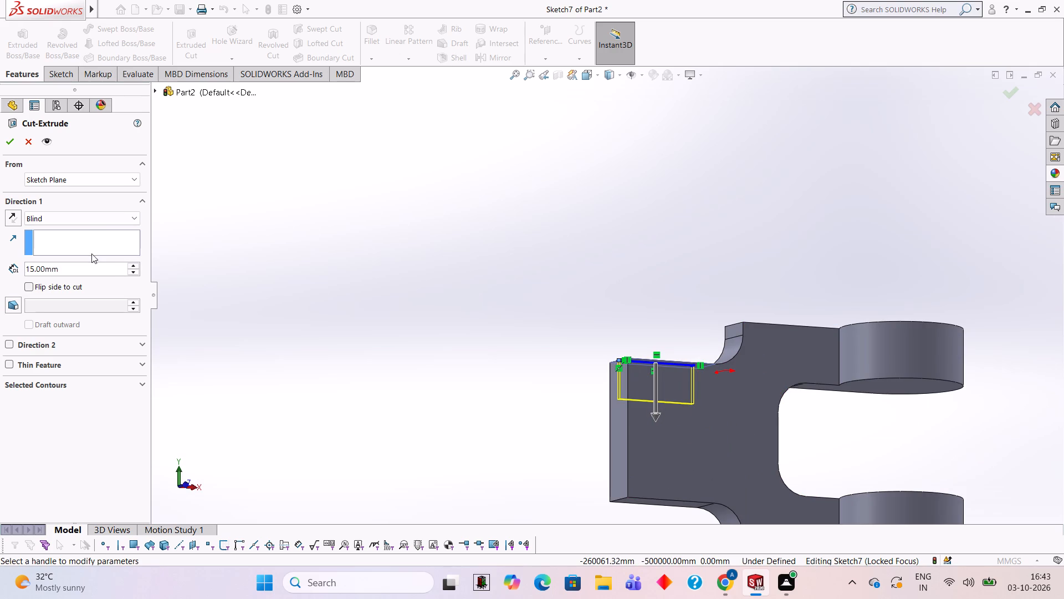
left_click(88, 271)
key("BackSpace")
key("BackSpace")
key("BackSpace")
key("BackSpace")
key("BackSpace")
key("BackSpace")
key("BackSpace")
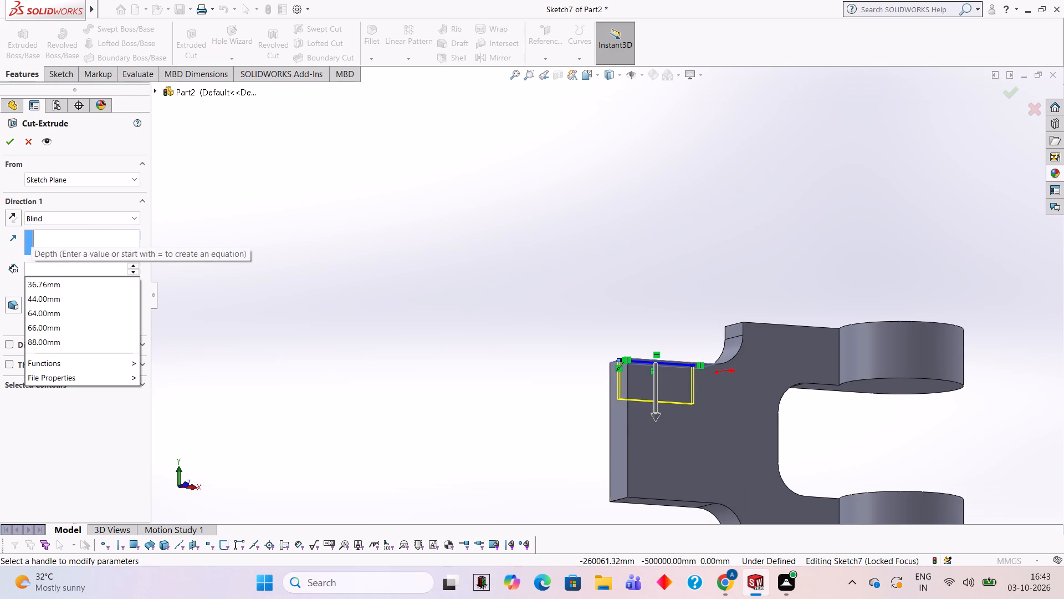
type("55")
key("Return")
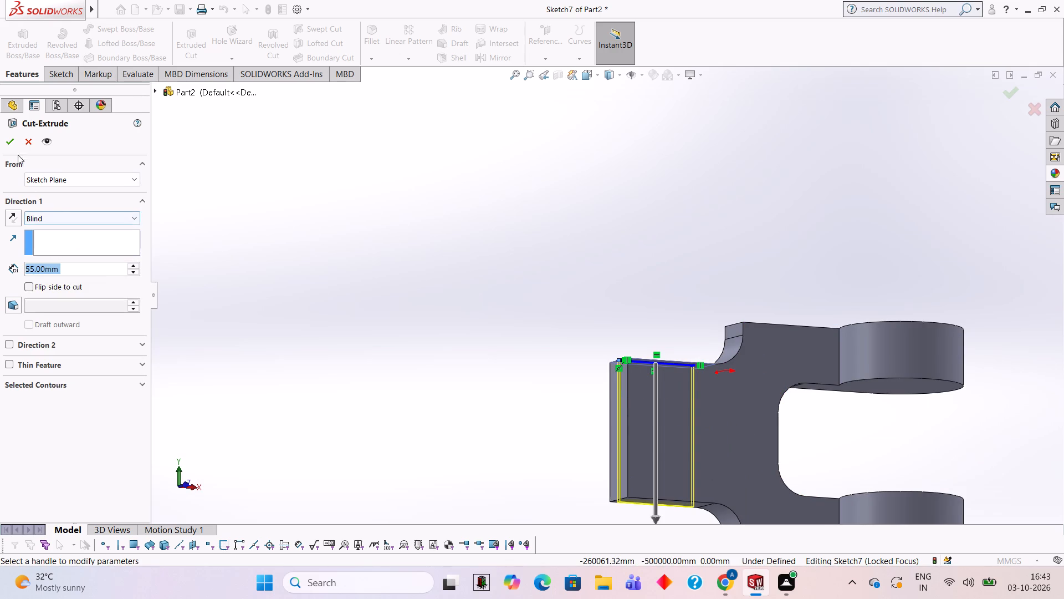
left_click(9, 144)
double_click(538, 272)
On the body's broad front face, sketch a 10 mm radius circle aligned with the midpoints of the extension's end edge and straight upper edge.
middle_click_drag(590, 303, 621, 321)
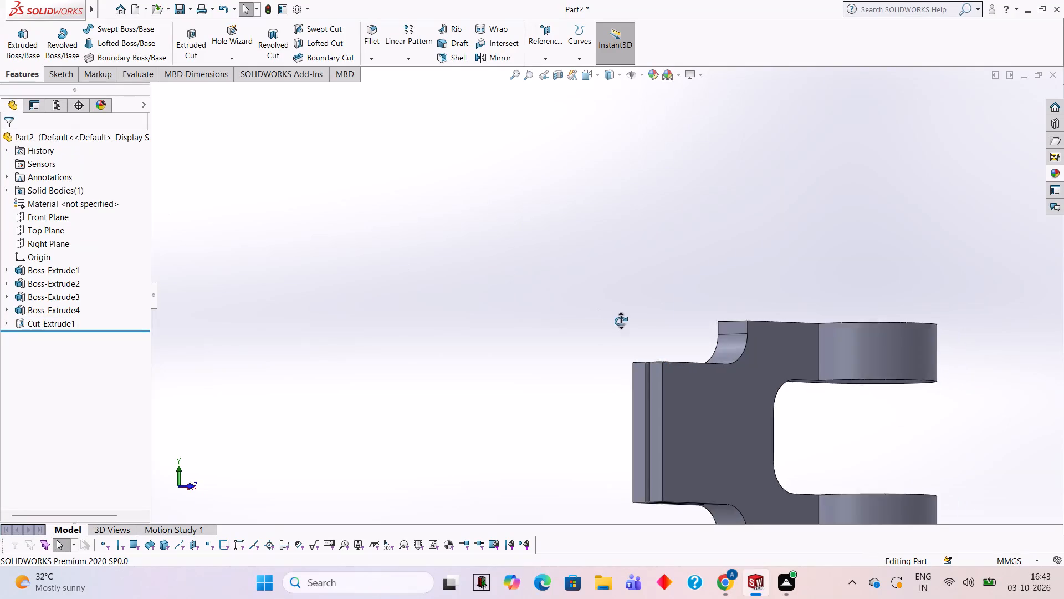
middle_click_drag(621, 321, 664, 279)
scroll(661, 320, "up", 2)
middle_click_drag(598, 273, 518, 266)
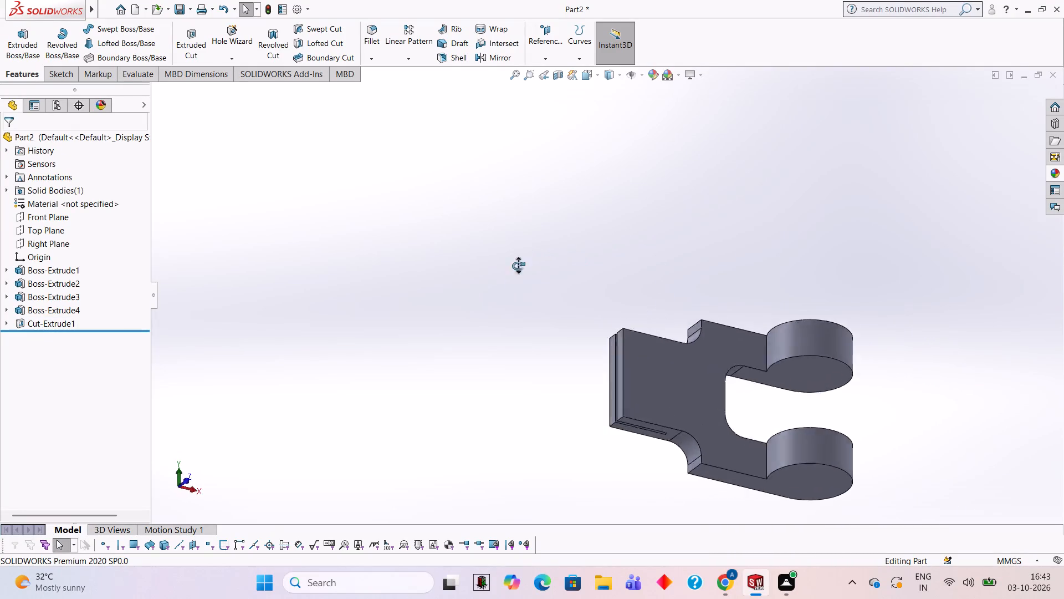
middle_click_drag(518, 266, 492, 448)
middle_click_drag(727, 253, 744, 251)
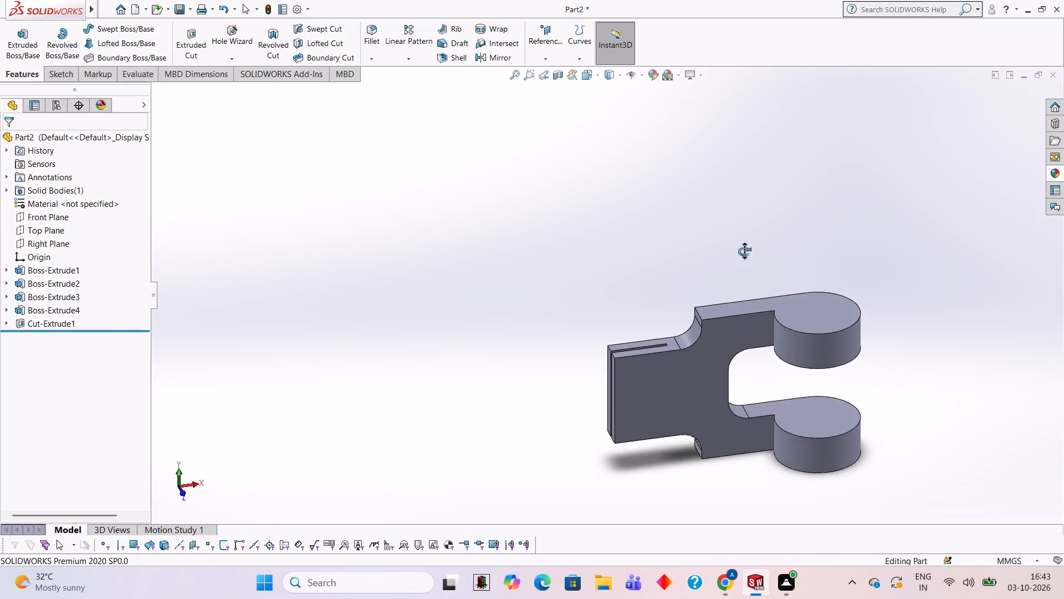
middle_click_drag(744, 251, 746, 210)
left_click(658, 383)
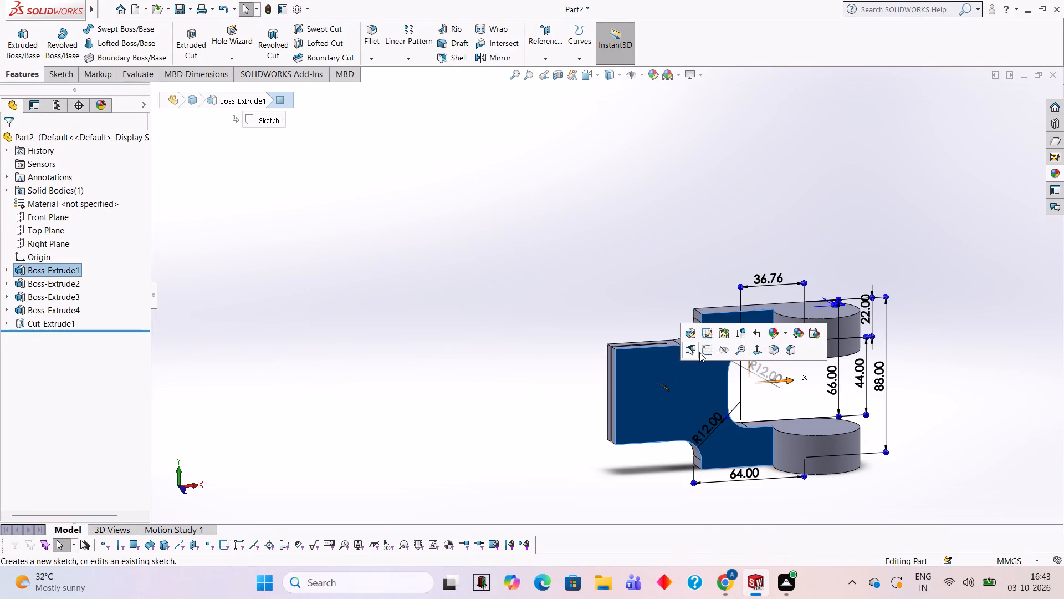
left_click(705, 353)
key("ctrl+8")
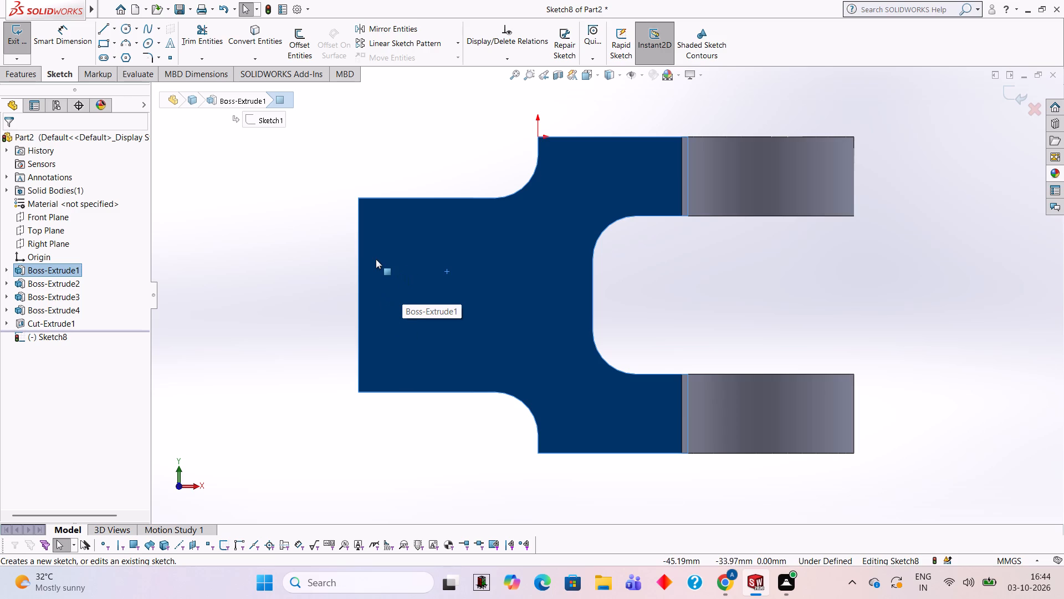
left_click(129, 28)
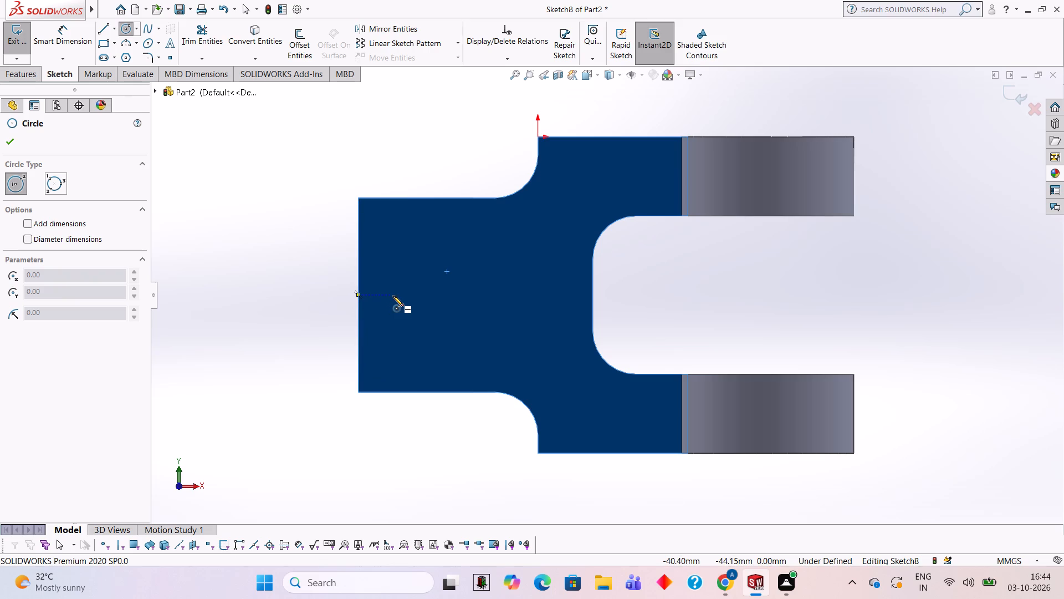
left_click(427, 295)
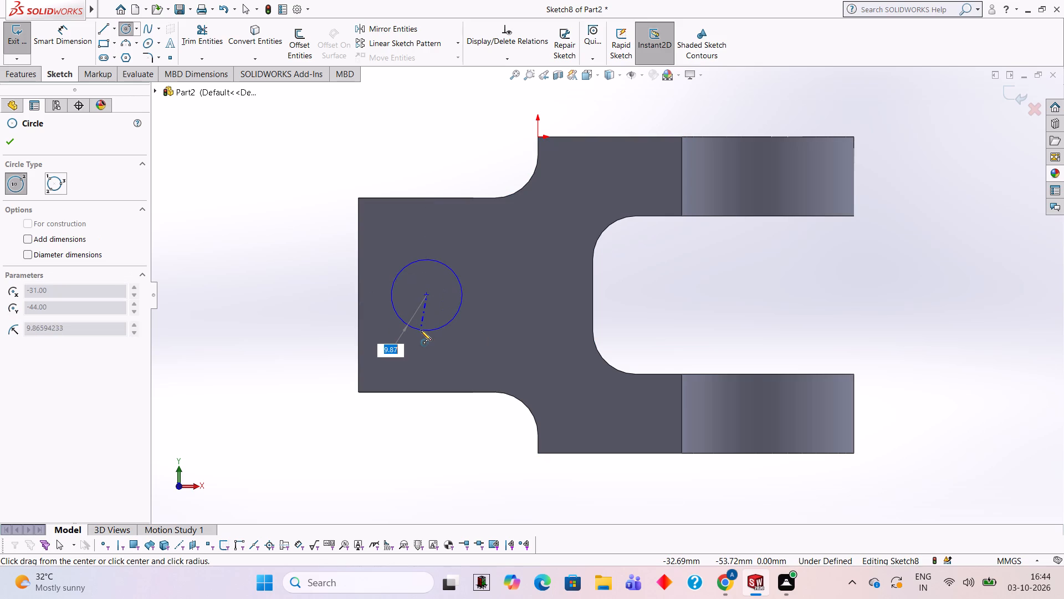
type("10")
key("Return")
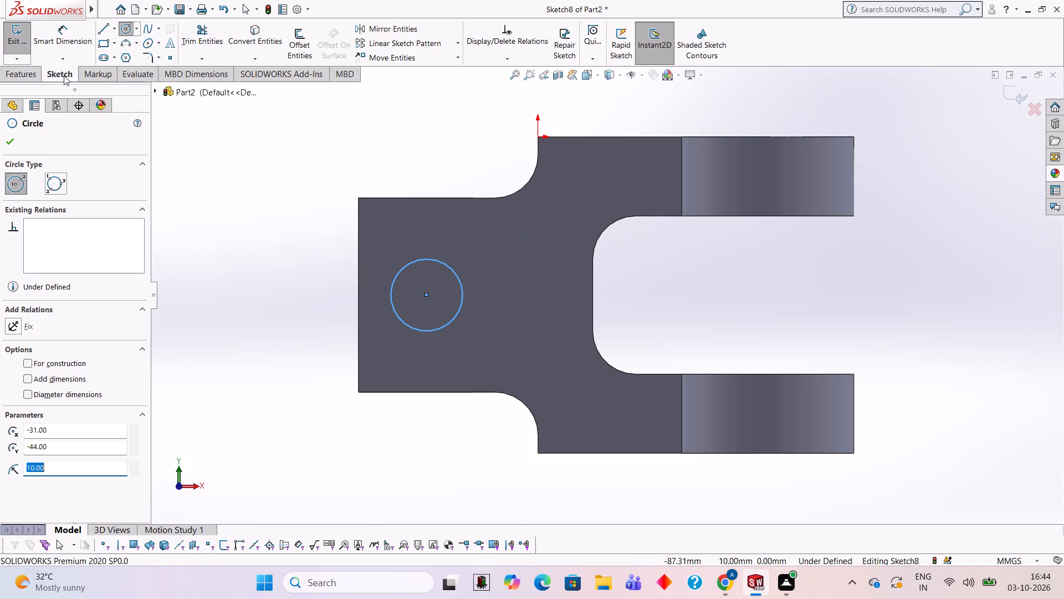
Cut the circle through the extension's thickness with a 55 mm blind Extruded Cut.
left_click(31, 71)
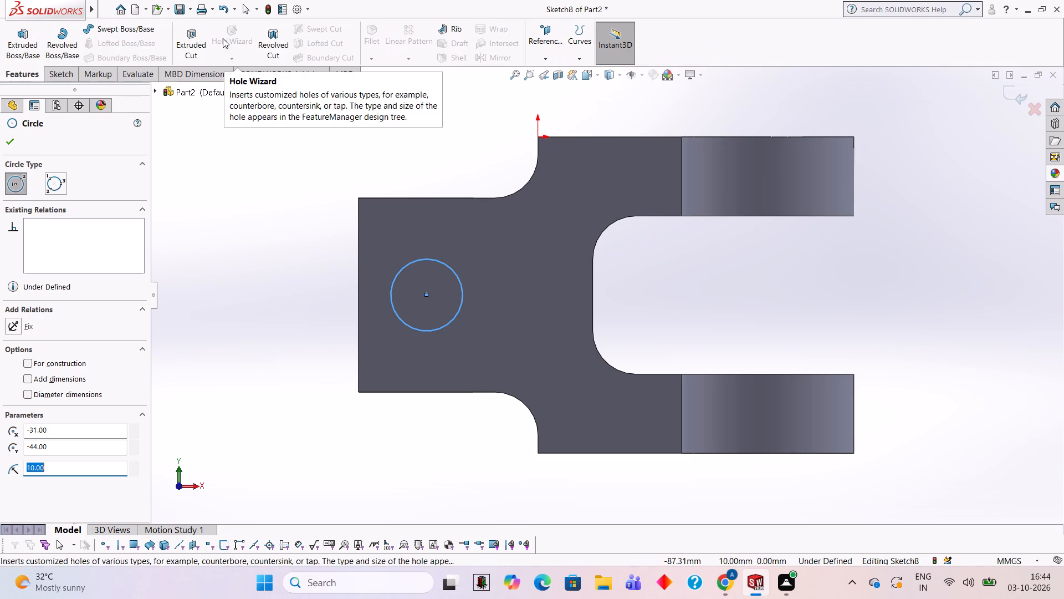
left_click(195, 34)
middle_click_drag(459, 208, 456, 419)
scroll(494, 248, "up", 3)
left_click(8, 145)
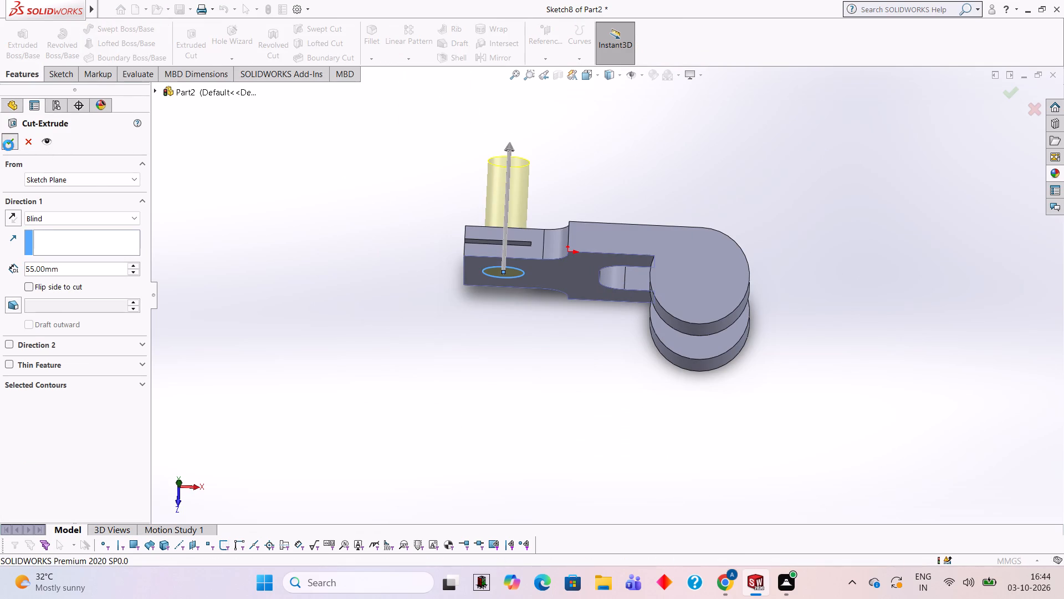
left_click(461, 192)
On the upper disc's top face, sketch a circle of radius 9 mm (18/2) centred on the disc.
middle_click_drag(564, 308, 572, 213)
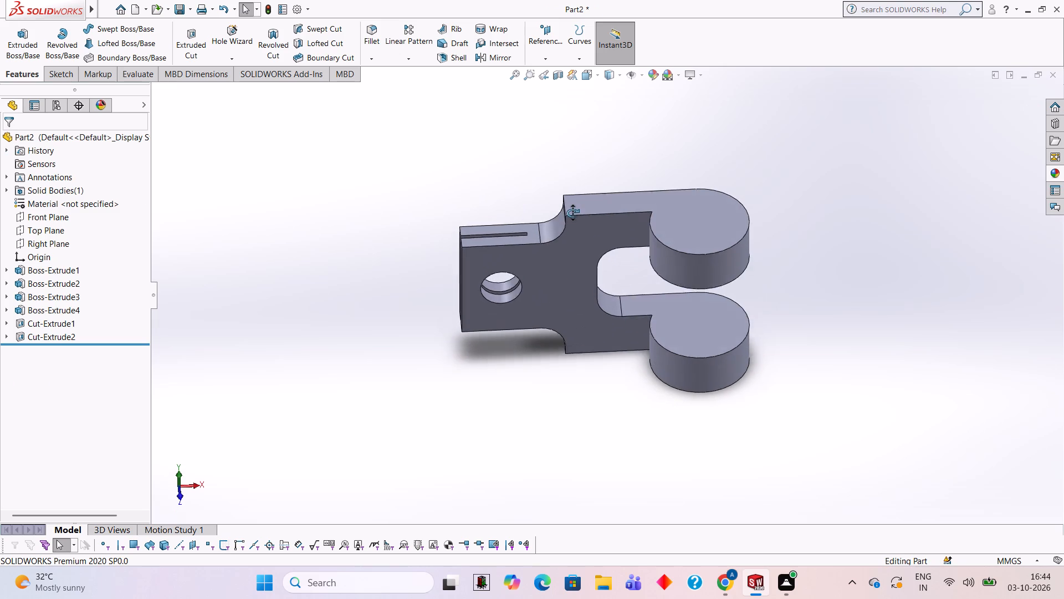
middle_click_drag(572, 213, 560, 207)
scroll(560, 207, "up", 1)
middle_click_drag(608, 394, 628, 262)
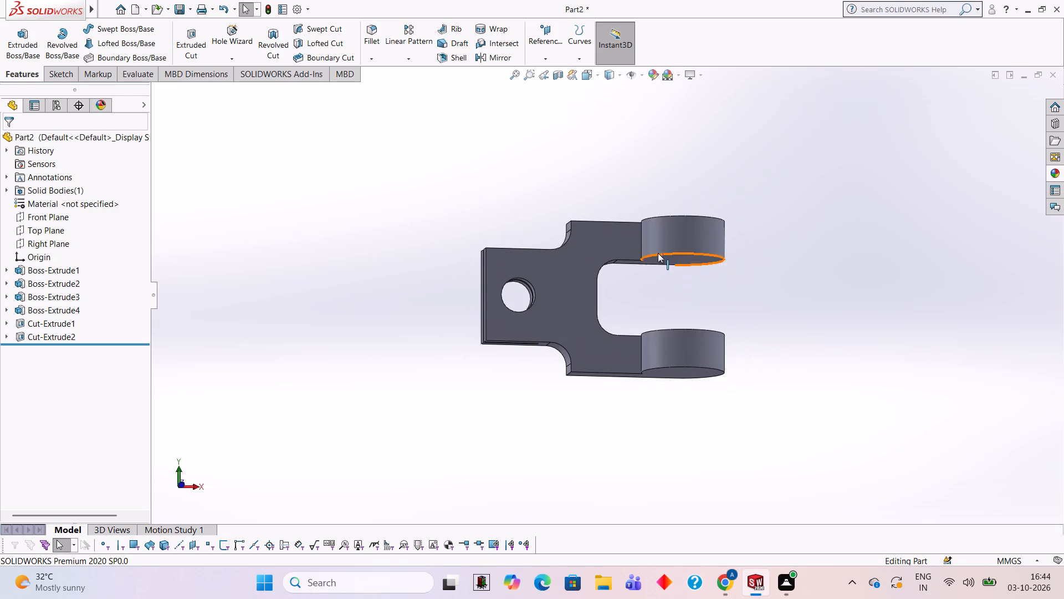
middle_click_drag(790, 167, 608, 391)
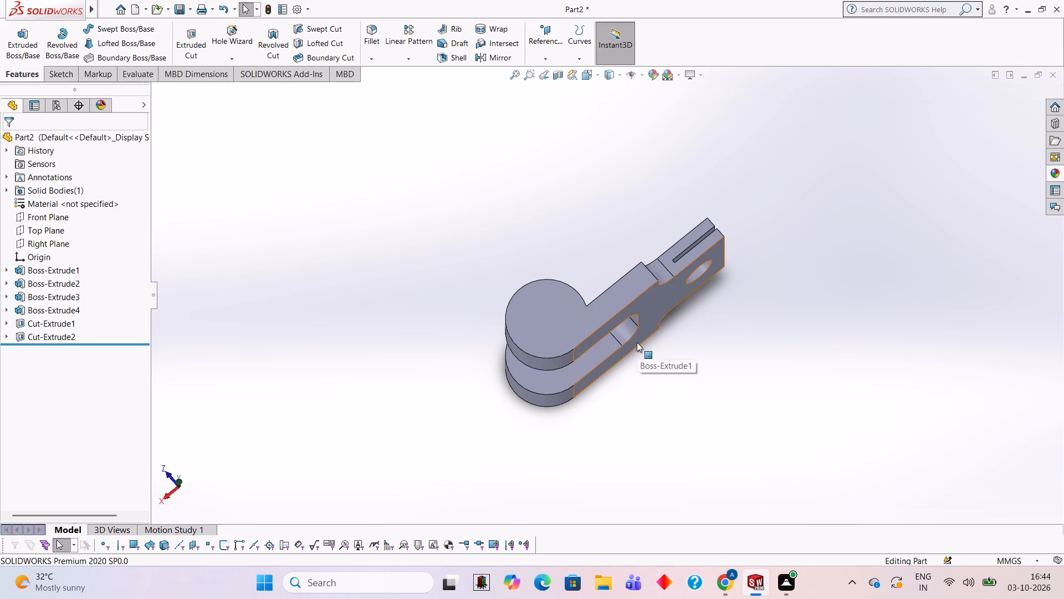
middle_click_drag(617, 408, 633, 418)
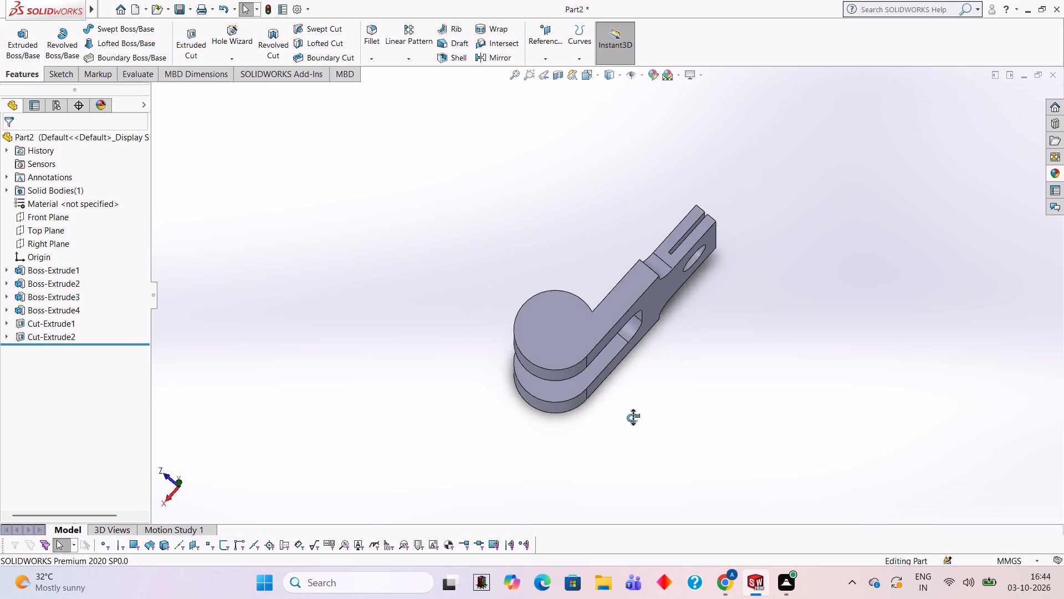
middle_click_drag(633, 418, 671, 440)
left_click(594, 364)
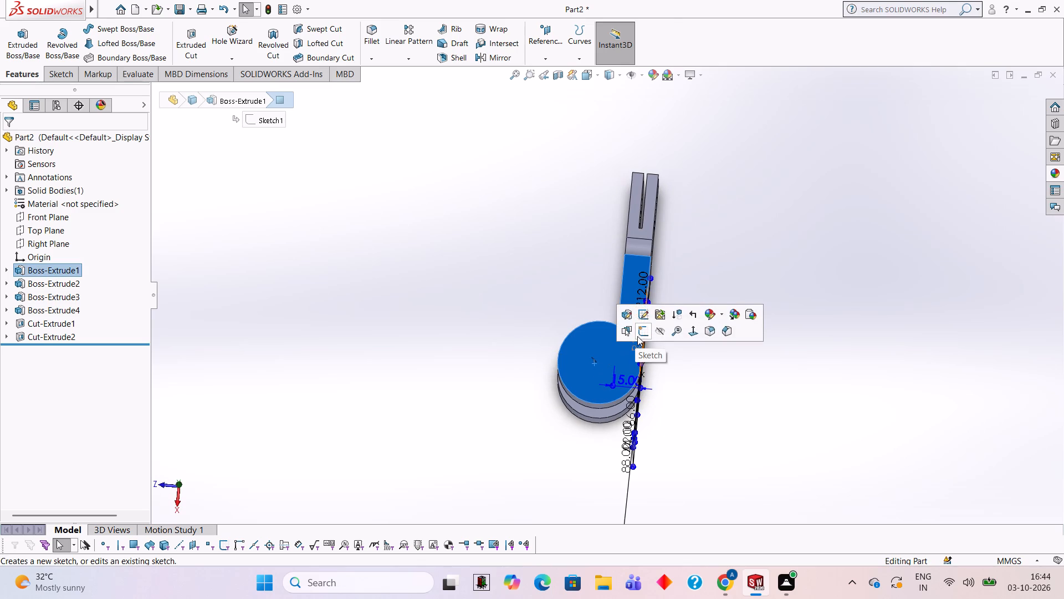
left_click(641, 330)
key("ctrl+8")
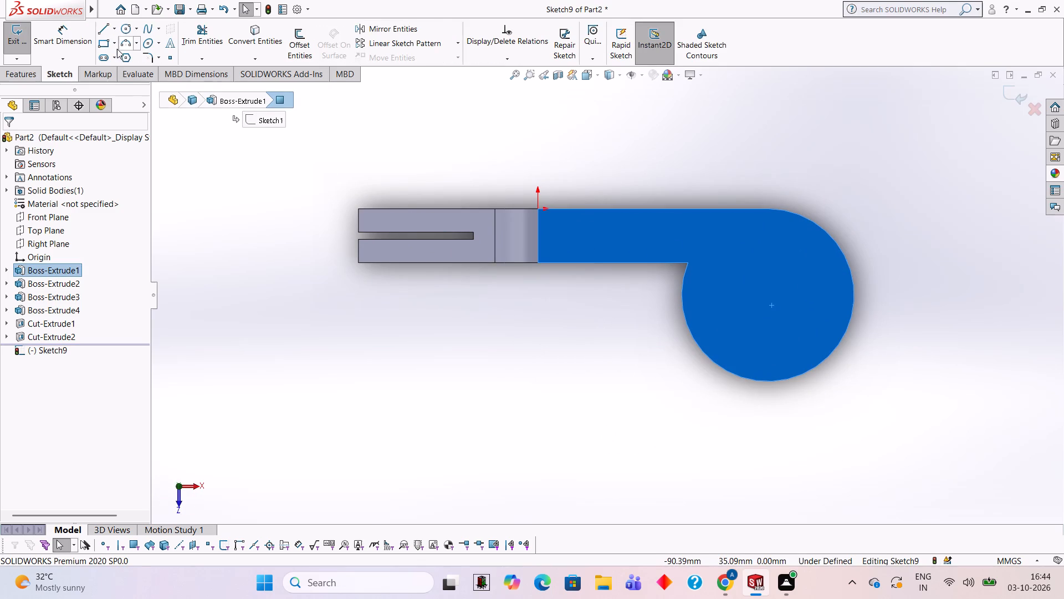
left_click(129, 29)
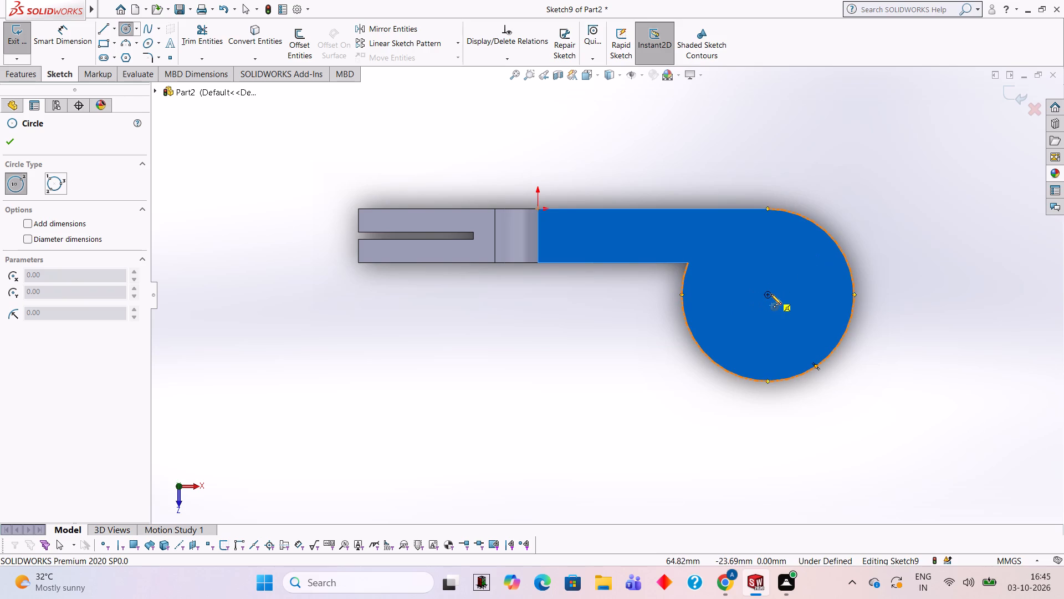
left_click(769, 294)
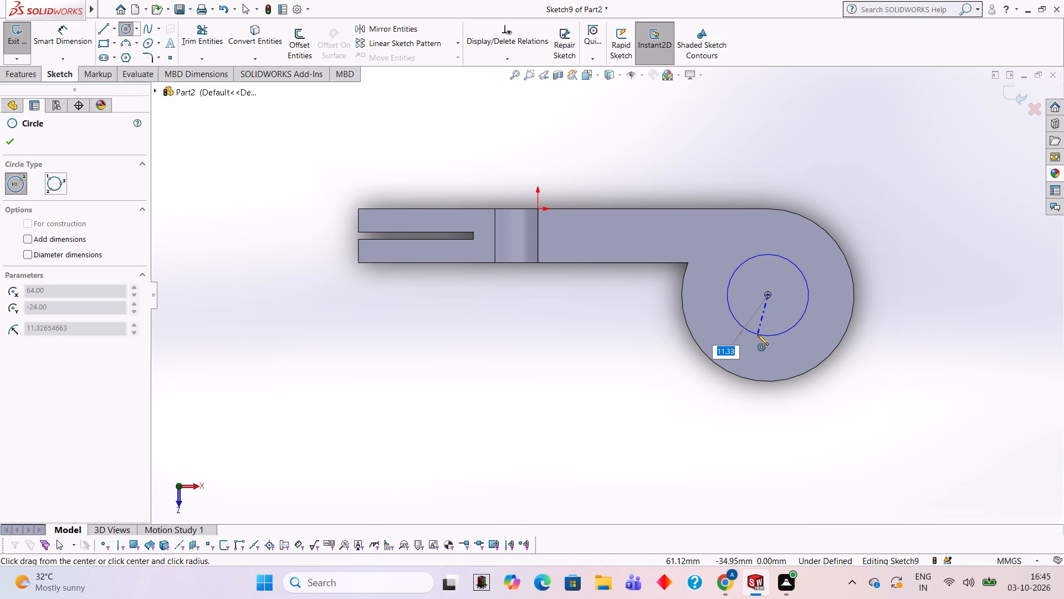
type("18/2")
key("Return")
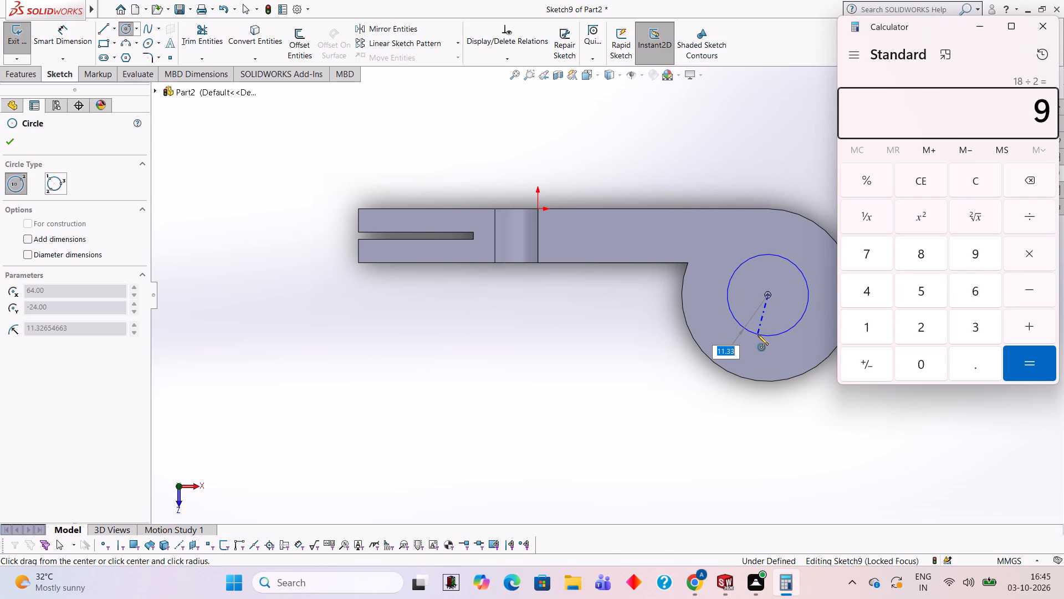
left_click(1047, 33)
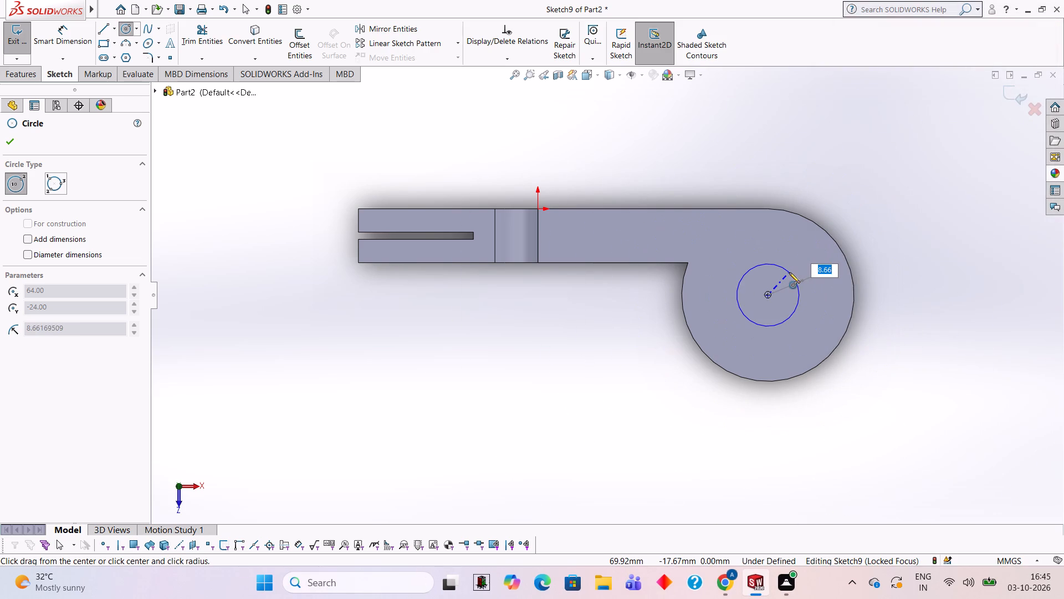
key("9")
key("Return")
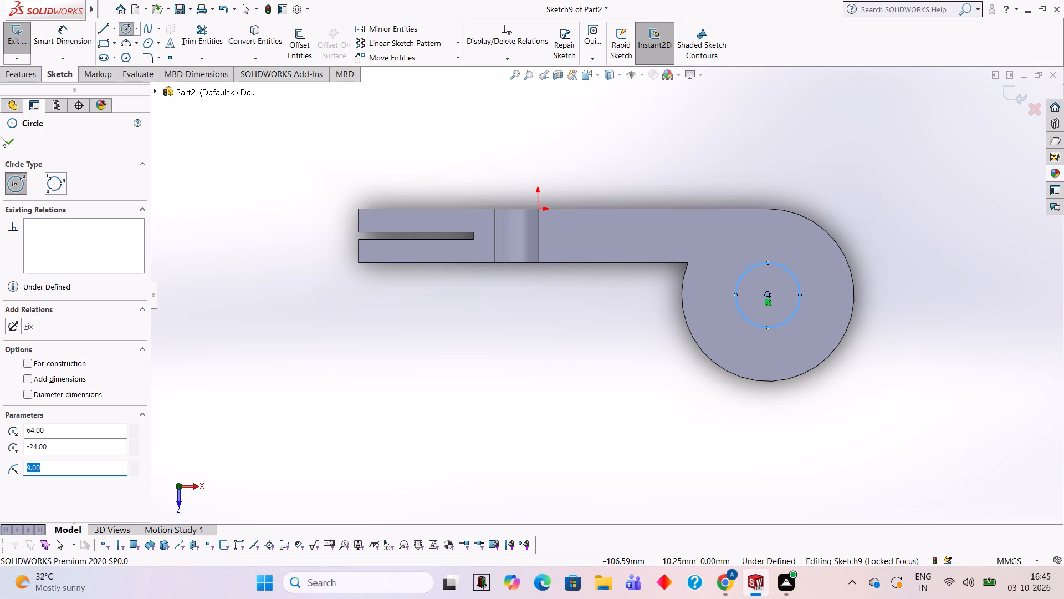
Cut the circle down through both discs with a 90 mm blind Extruded Cut.
left_click(31, 78)
left_click(198, 48)
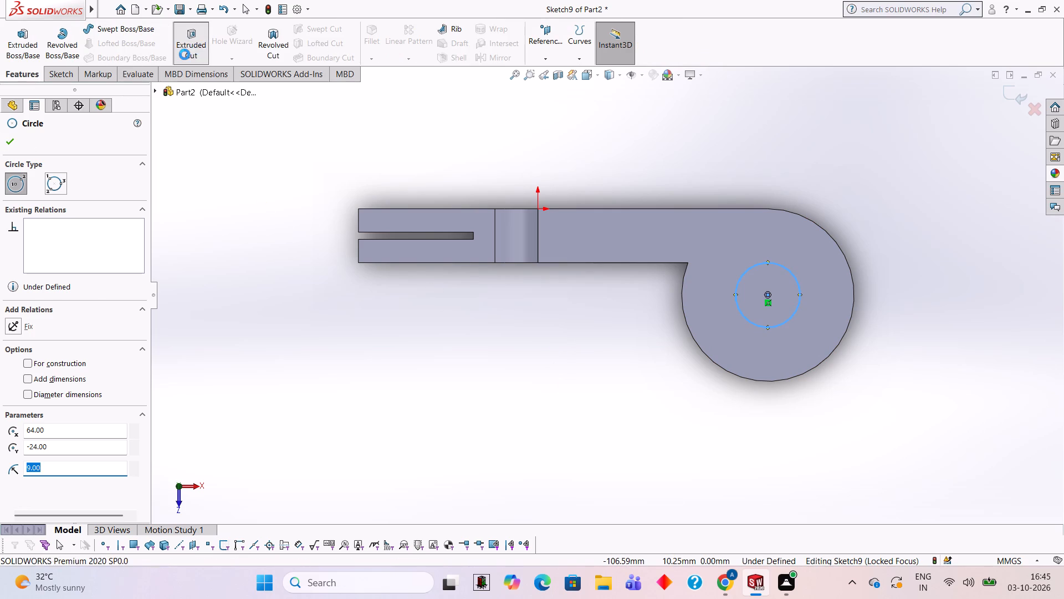
middle_click_drag(548, 400, 568, 230)
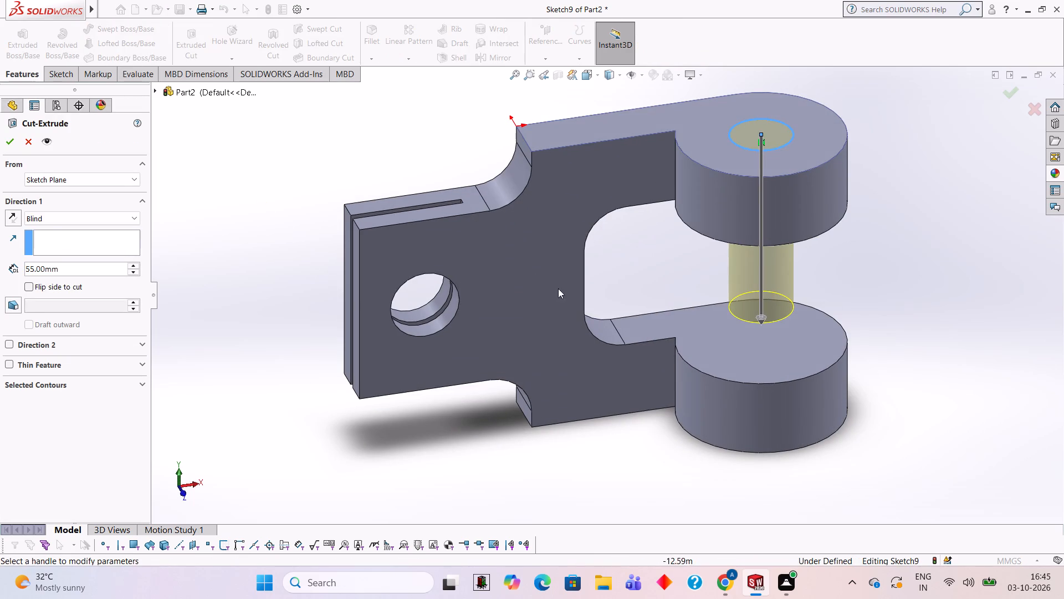
left_click_drag(122, 273, 113, 270)
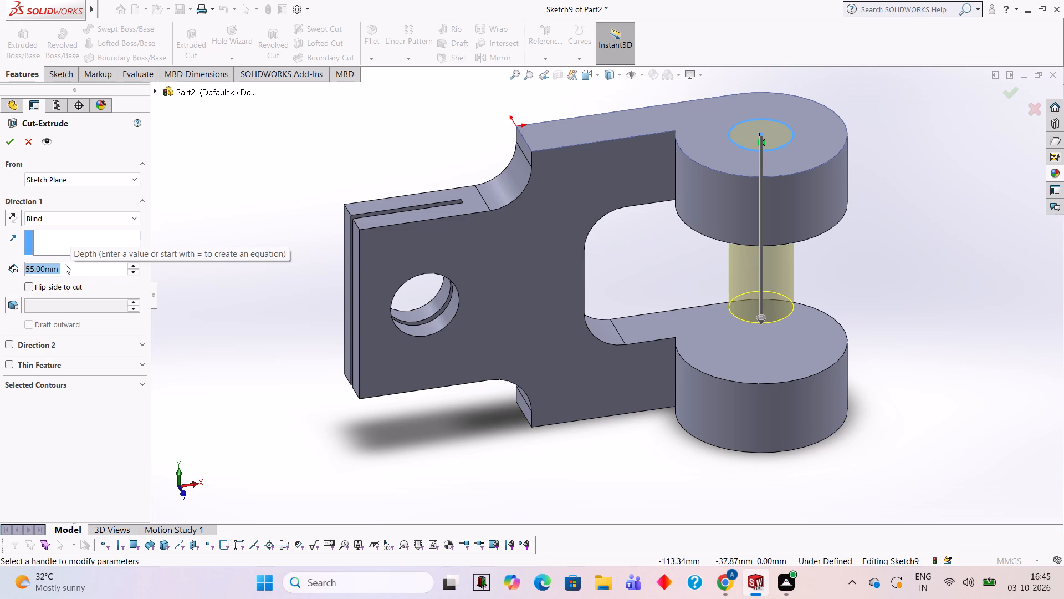
type("90")
key("Return")
middle_click_drag(647, 439, 639, 352)
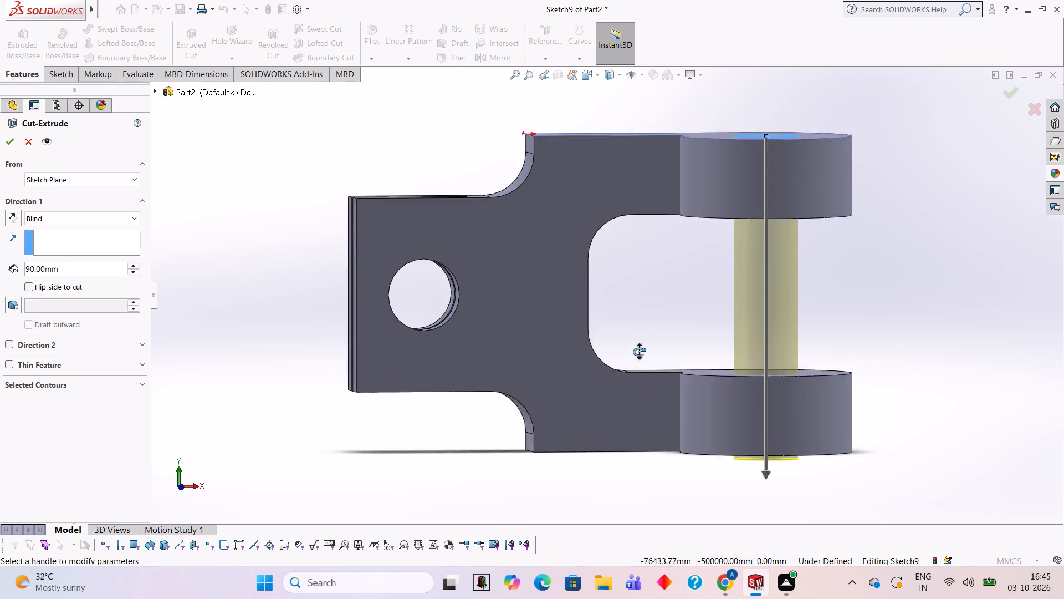
middle_click_drag(639, 352, 643, 302)
left_click(7, 138)
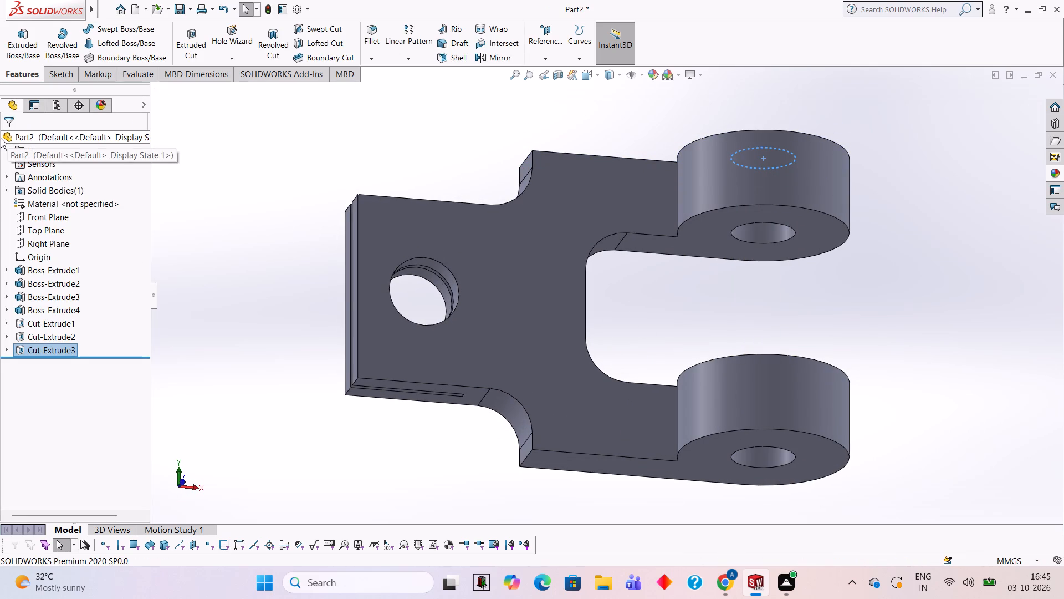
Examine the part from all sides, checking the disc holes, the slot and the extension's round hole.
scroll(631, 300, "up", 2)
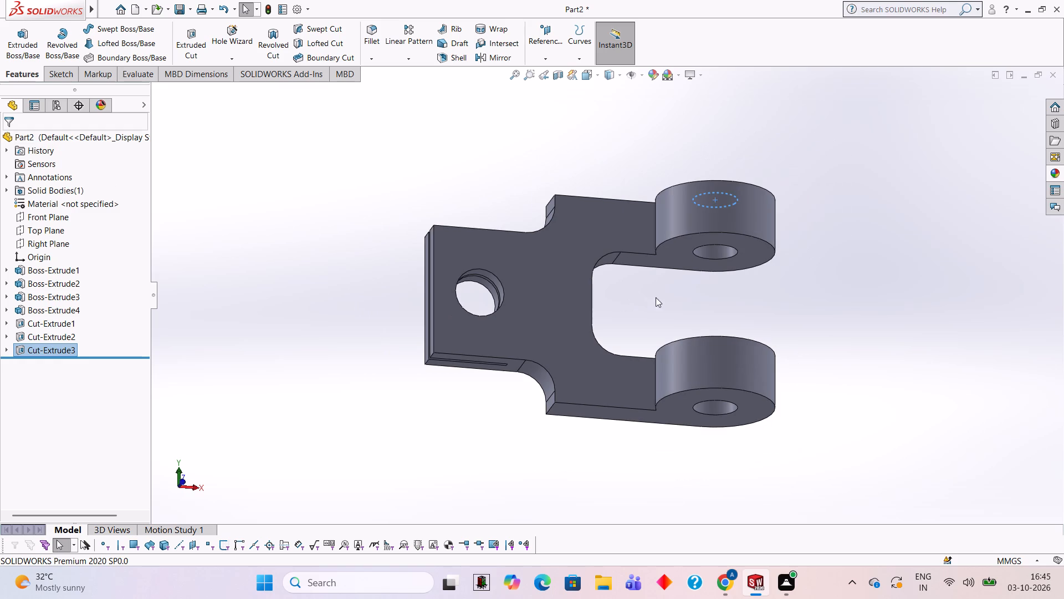
left_click(828, 253)
scroll(812, 336, "up", 2)
middle_click_drag(836, 351, 739, 328)
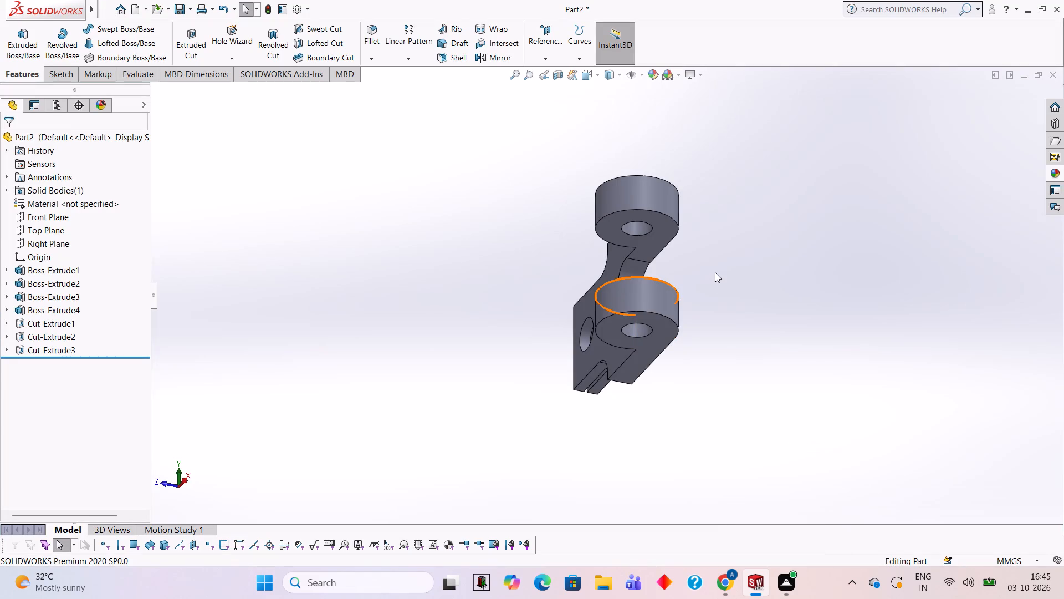
middle_click_drag(679, 276, 612, 453)
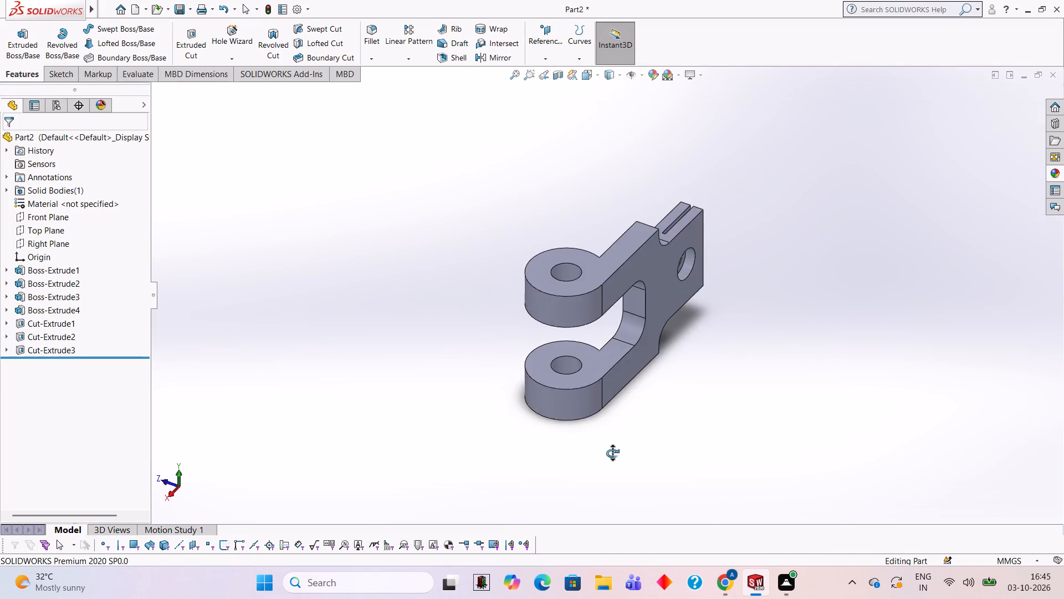
middle_click_drag(612, 453, 623, 464)
middle_click_drag(602, 149, 735, 268)
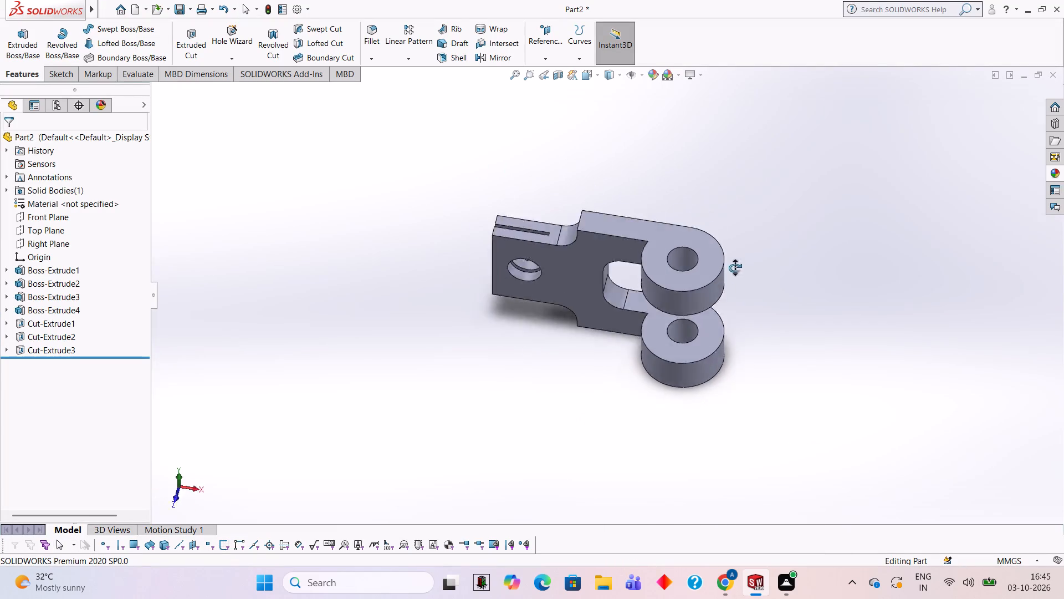
middle_click_drag(735, 268, 836, 196)
middle_click_drag(606, 397, 638, 216)
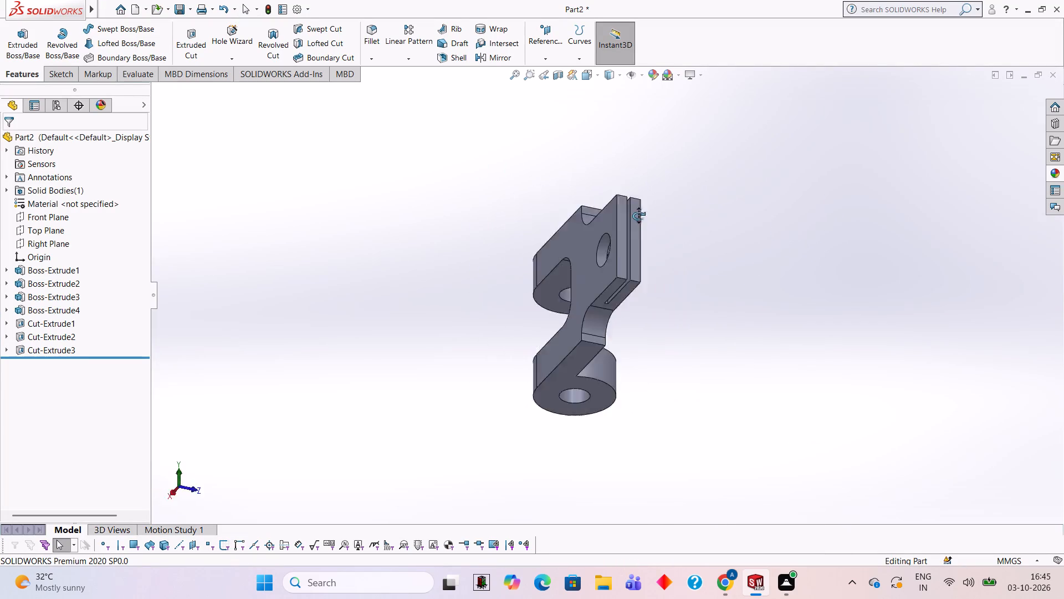
middle_click_drag(638, 216, 583, 114)
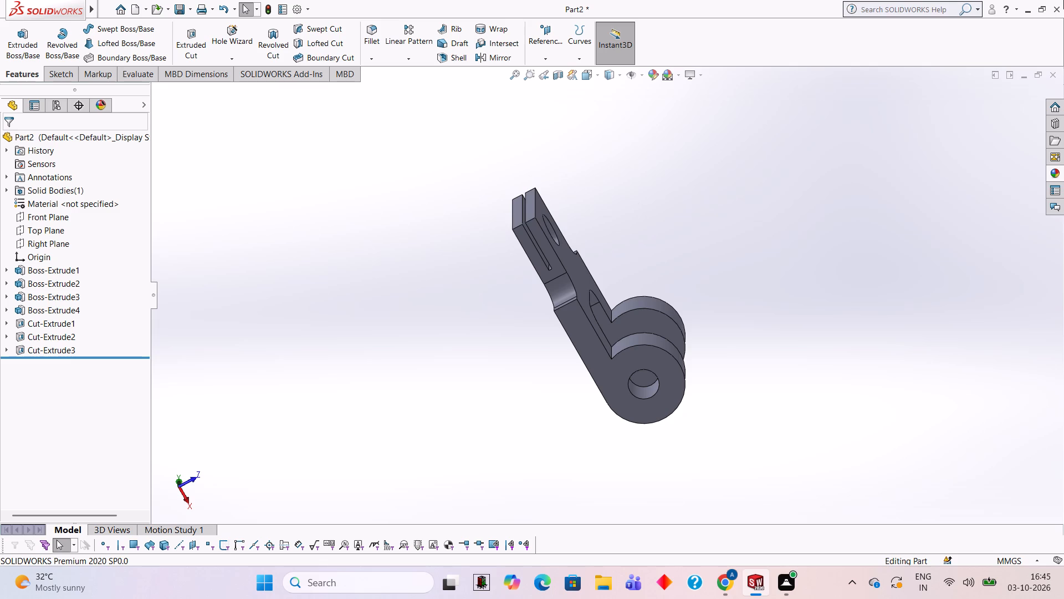
middle_click_drag(657, 186, 696, 320)
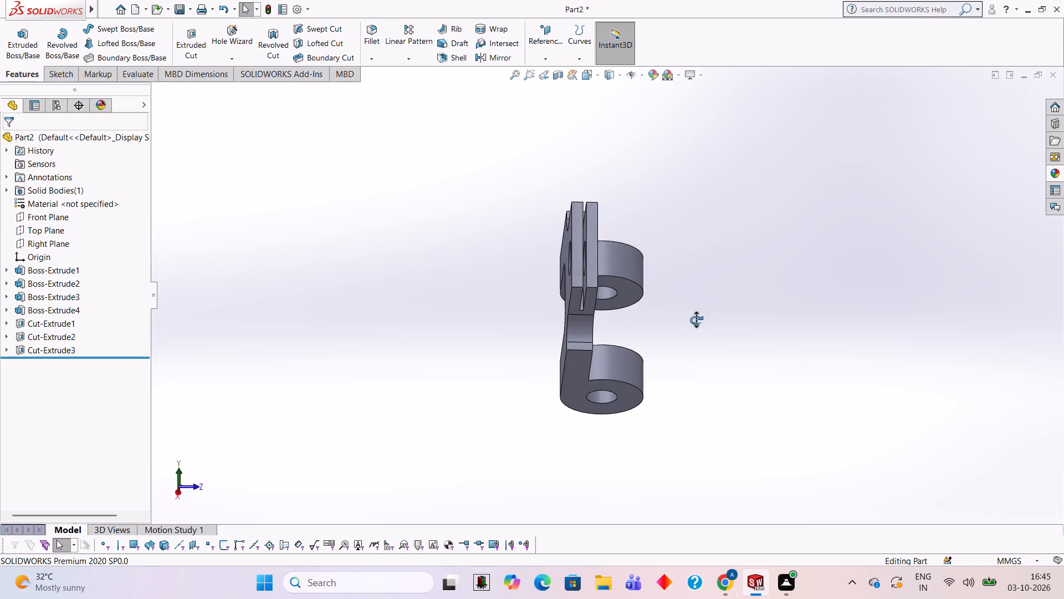
middle_click_drag(696, 320, 695, 320)
middle_click_drag(680, 299, 683, 402)
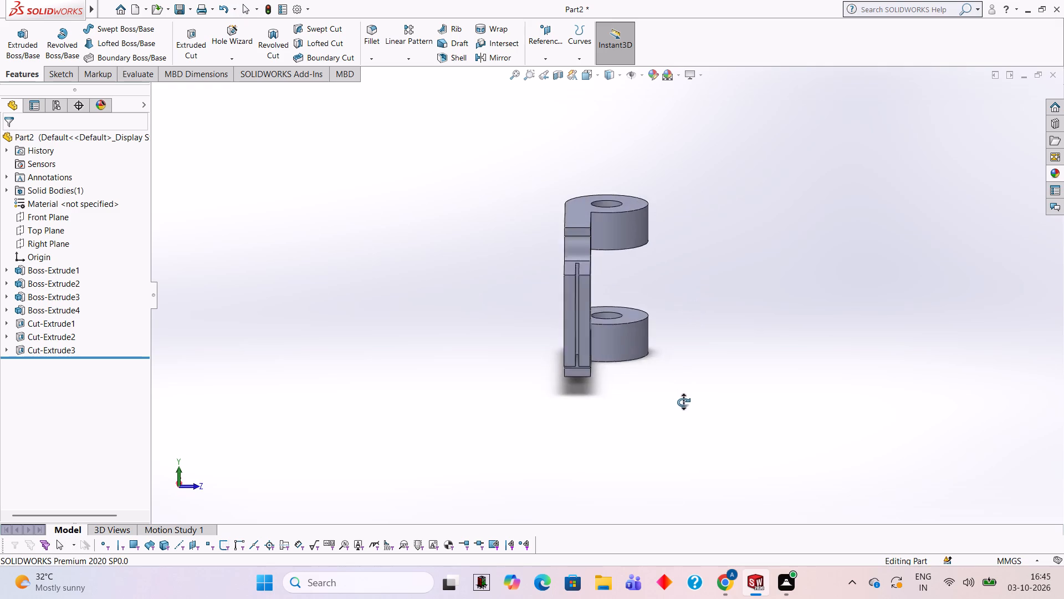
middle_click_drag(683, 402, 682, 369)
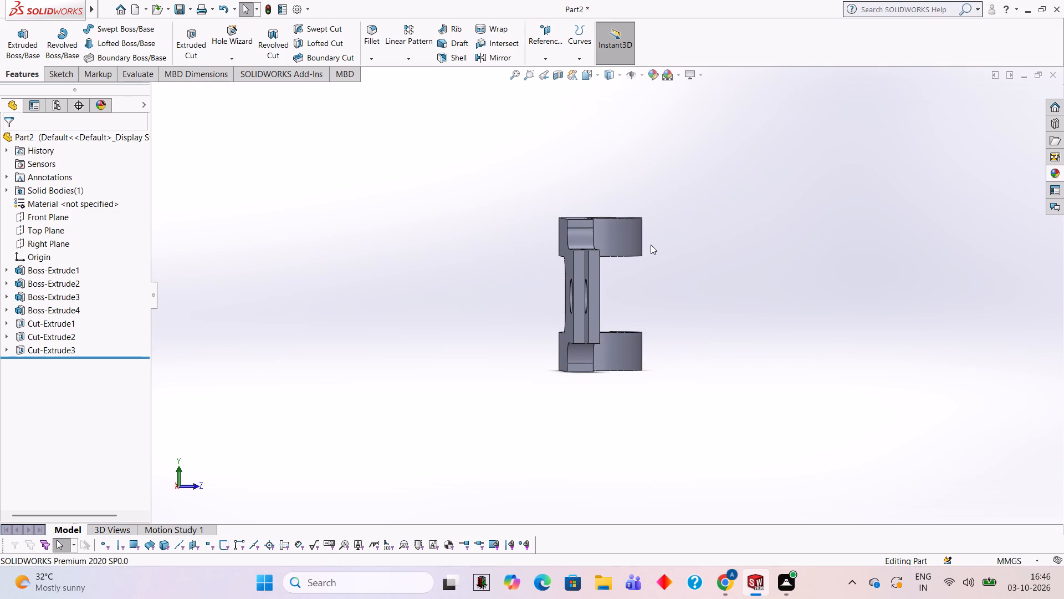
middle_click_drag(790, 336, 745, 337)
scroll(589, 297, "down", 1)
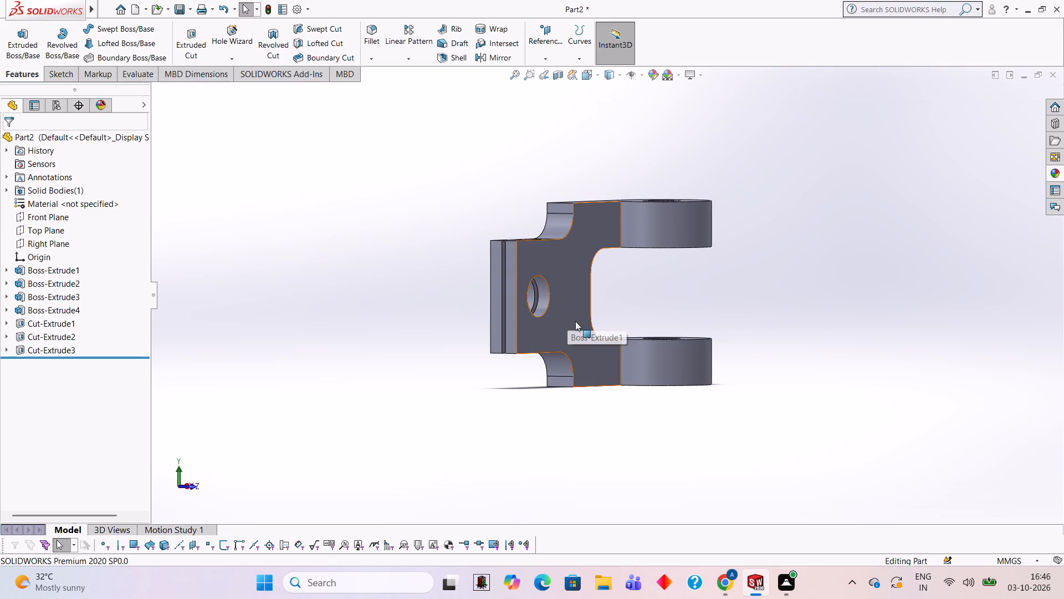
middle_click_drag(603, 292, 588, 292)
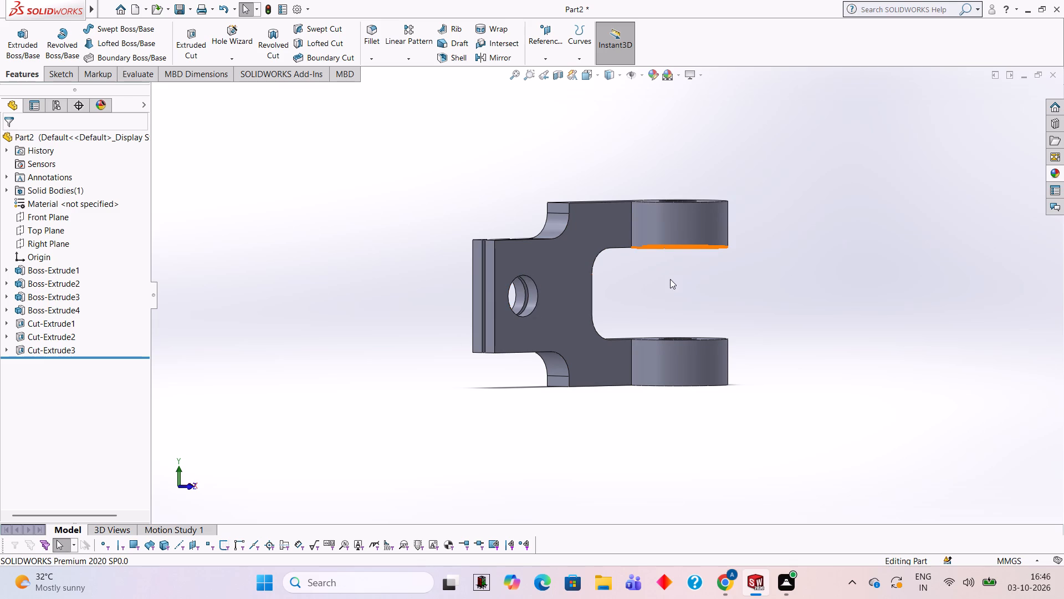
middle_click_drag(647, 244, 648, 333)
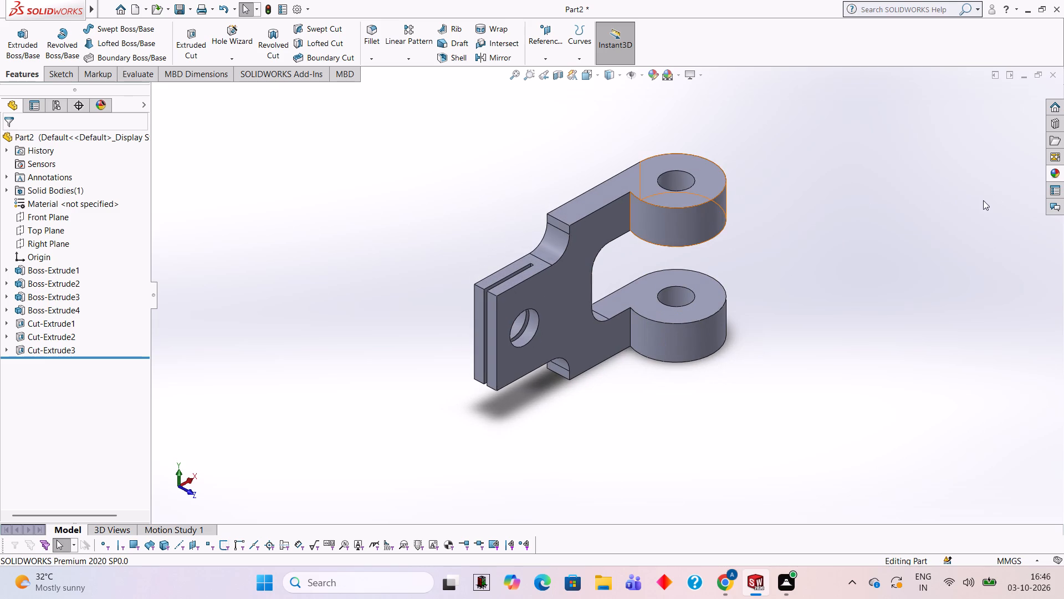
Apply the Red LED appearance to the whole part.
left_click(1060, 168)
left_click_drag(965, 301, 957, 299)
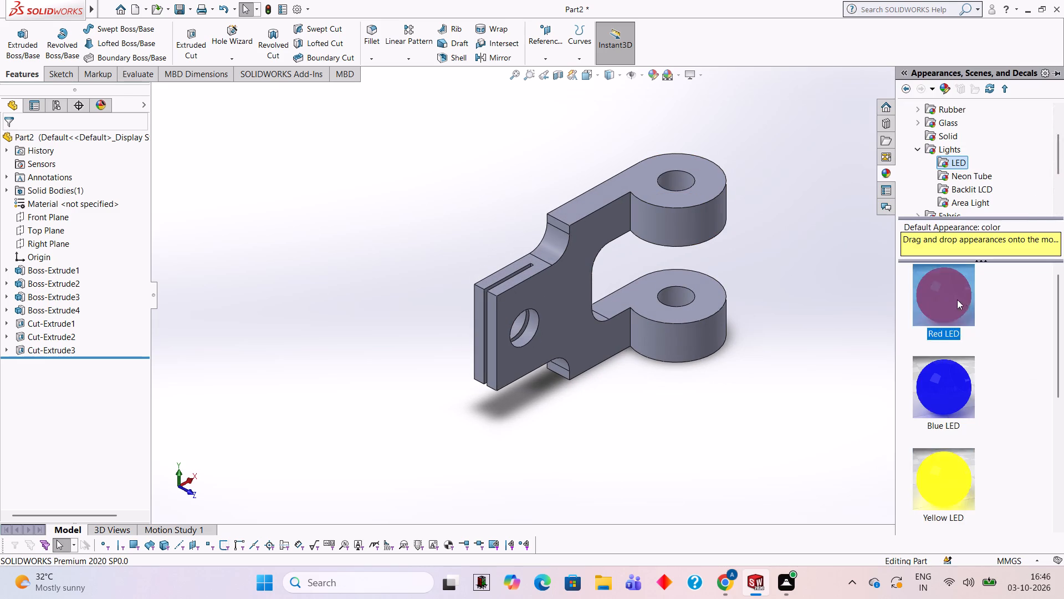
left_click_drag(957, 299, 656, 211)
left_click(684, 205)
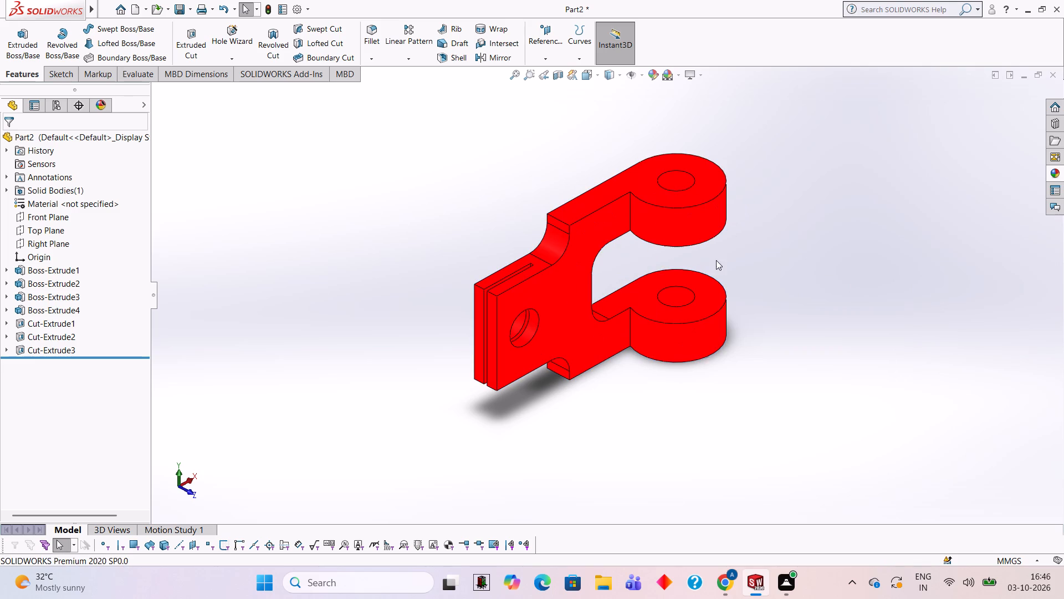
Apply the Blue LED appearance to the cut feature forming the holes through both discs.
middle_click_drag(810, 167, 811, 250)
left_click(1052, 177)
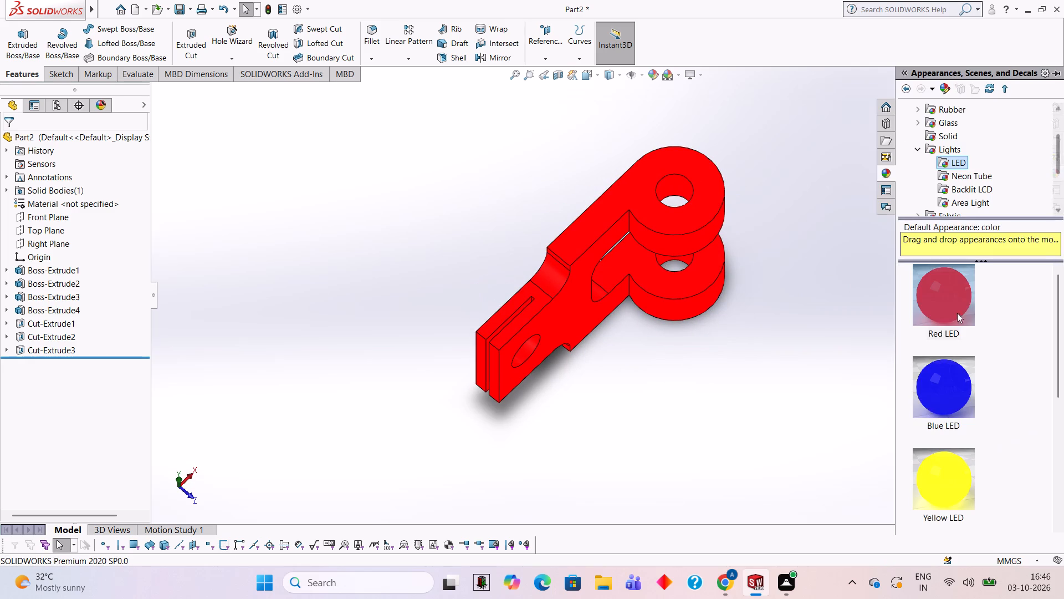
left_click_drag(952, 383, 679, 178)
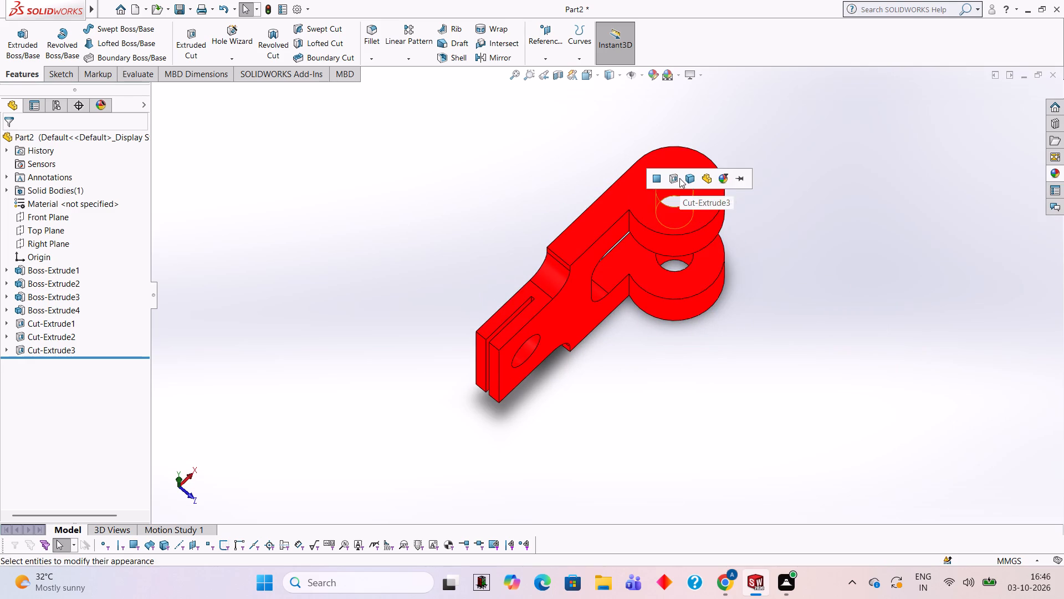
left_click(679, 178)
Examine the coloured part up close around the extension's round hole and slot.
middle_click_drag(707, 258, 704, 209)
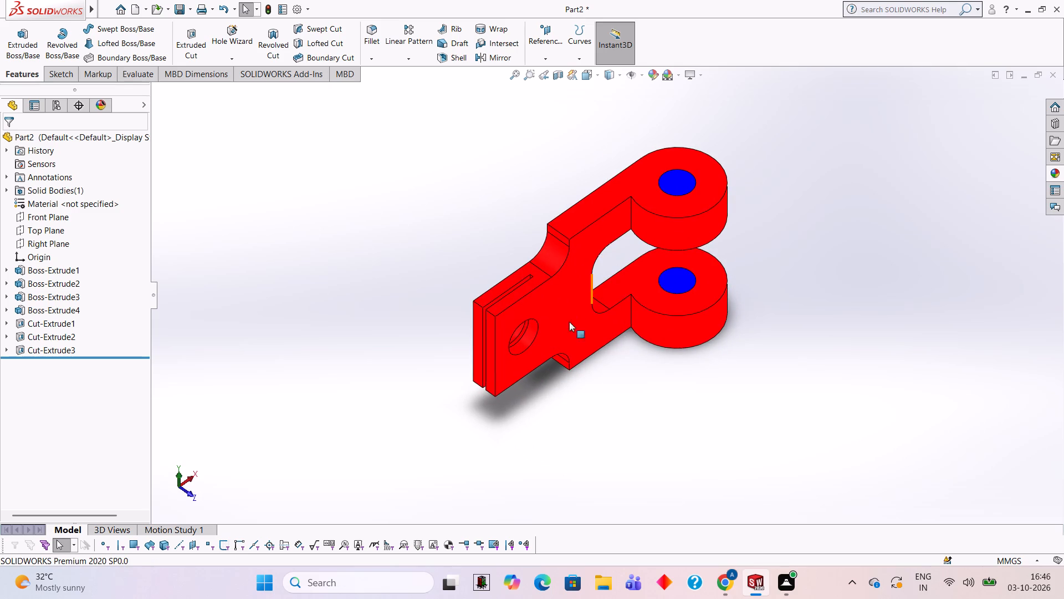
middle_click_drag(543, 297, 546, 237)
scroll(540, 302, "down", 2)
middle_click_drag(524, 290, 509, 281)
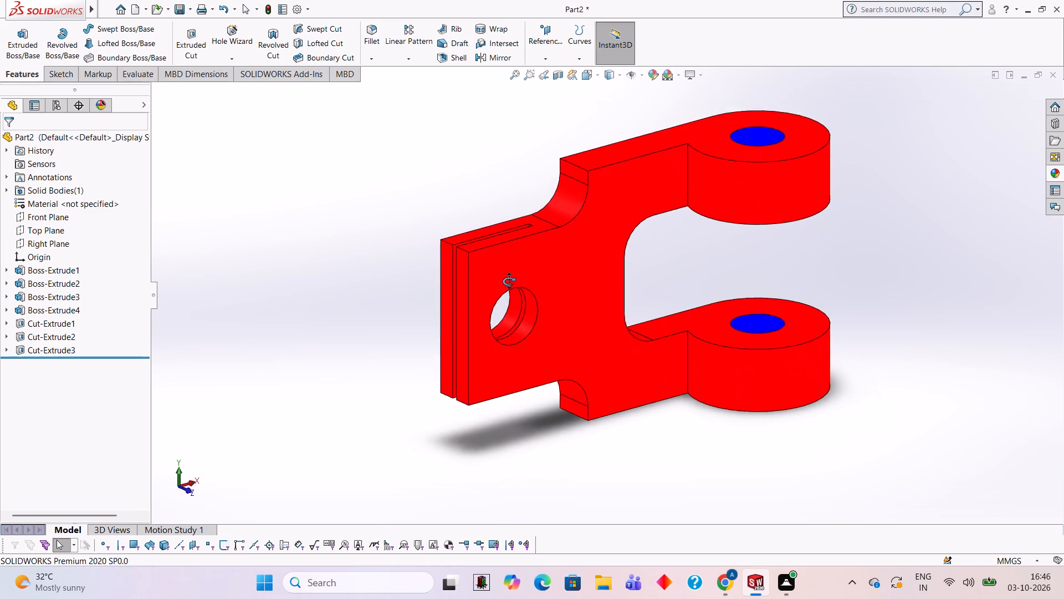
middle_click_drag(509, 281, 499, 276)
middle_click(499, 276)
middle_click_drag(507, 281, 531, 294)
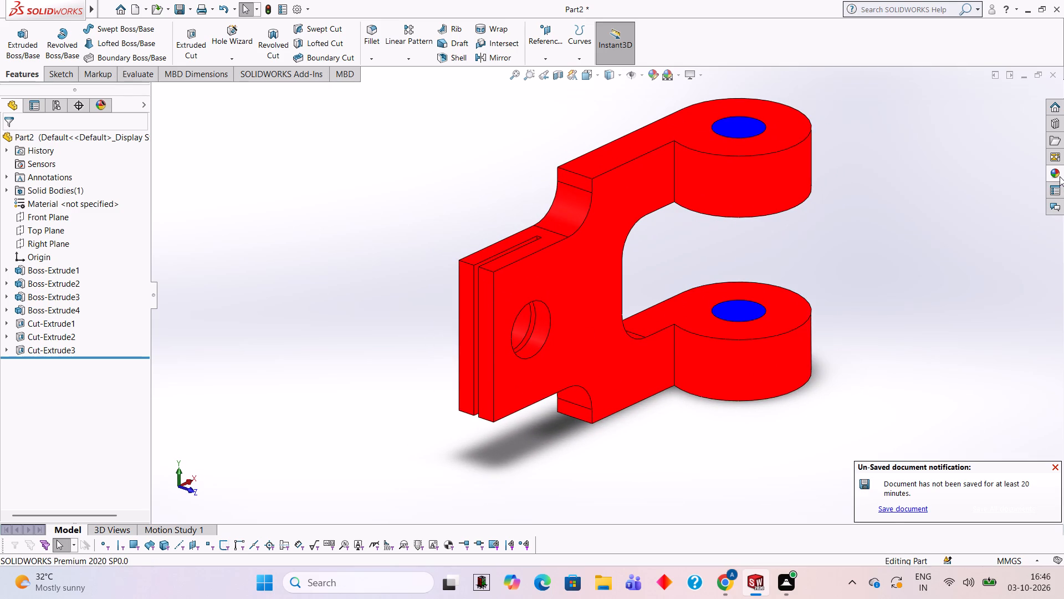
Apply the Blue LED appearance to the cut feature forming the extension's round hole.
left_click(1060, 176)
left_click_drag(935, 385, 594, 330)
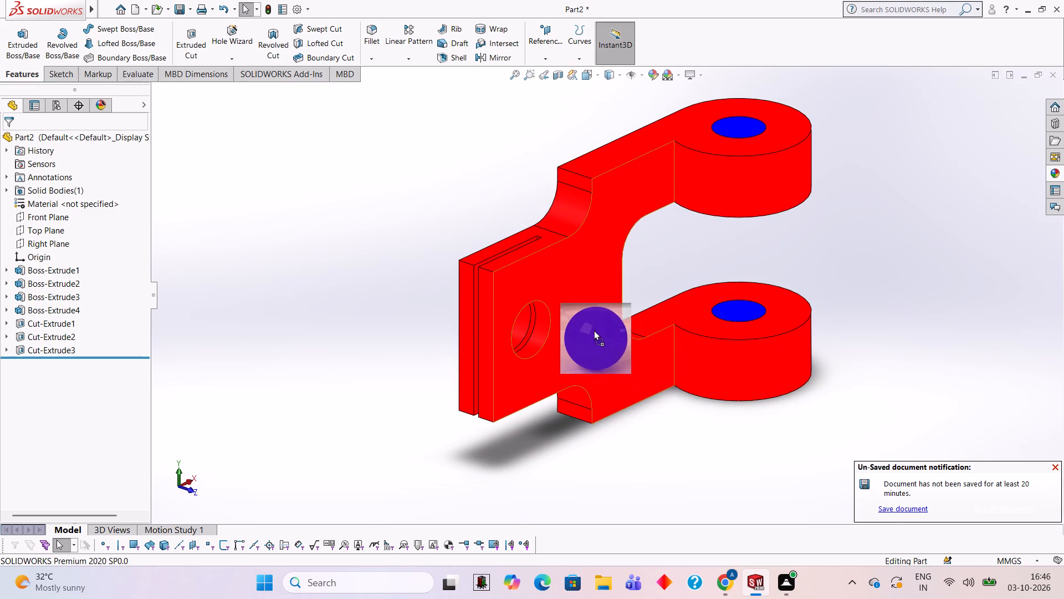
left_click_drag(594, 330, 535, 323)
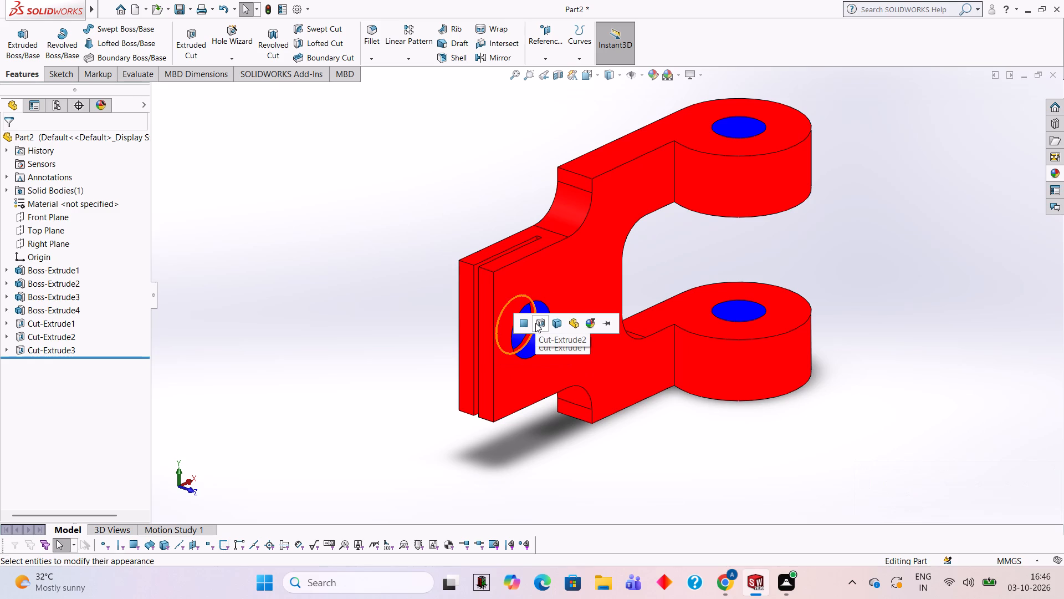
left_click(535, 323)
Apply the Yellow LED appearance to the cut feature forming the slot in the extension.
middle_click_drag(567, 317, 609, 342)
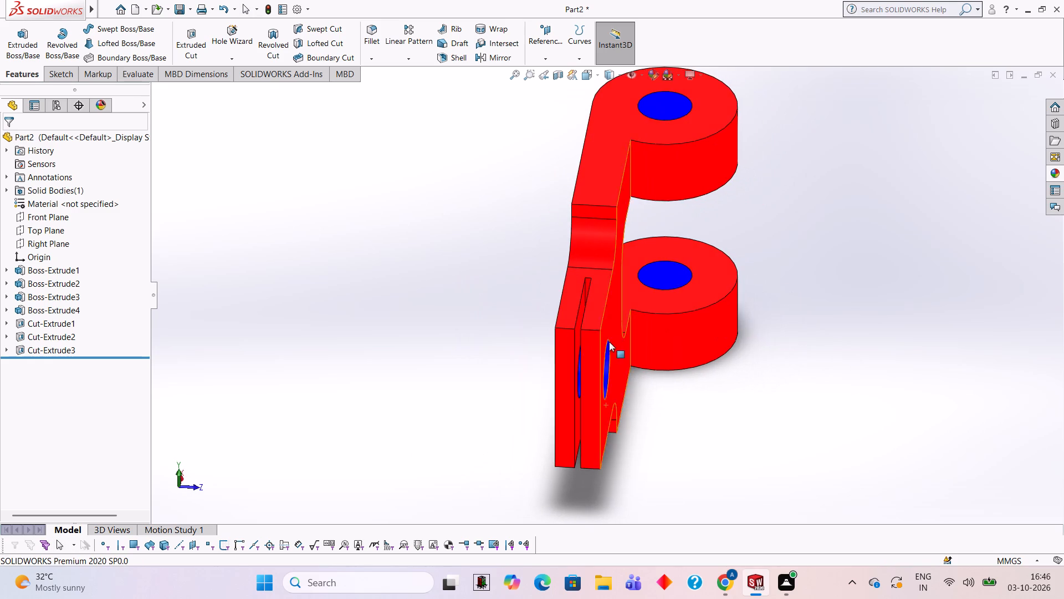
scroll(540, 343, "down", 9)
middle_click_drag(628, 332, 615, 324)
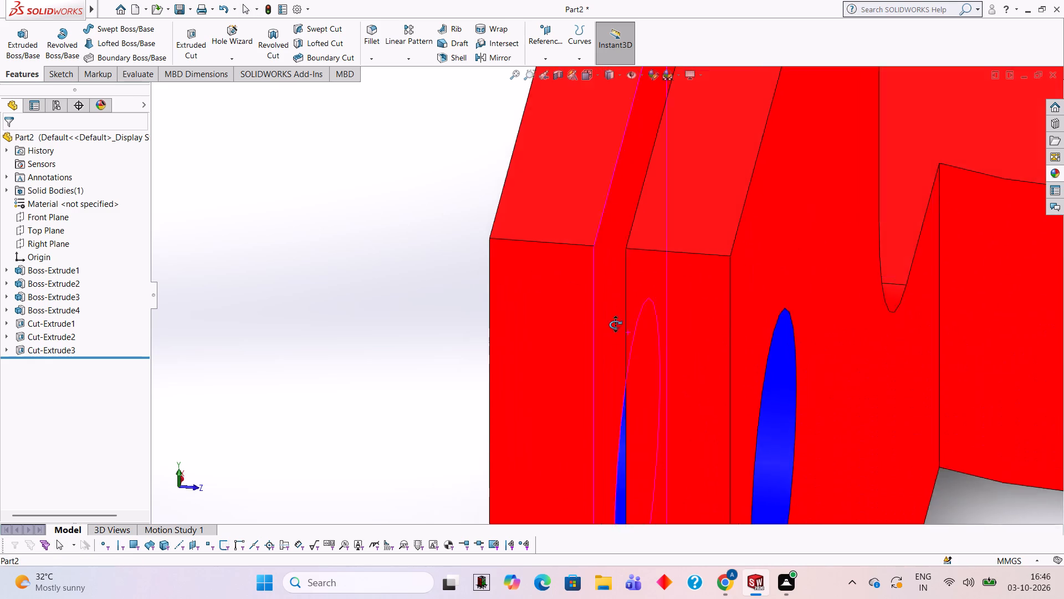
middle_click_drag(615, 324, 605, 319)
scroll(608, 322, "up", 3)
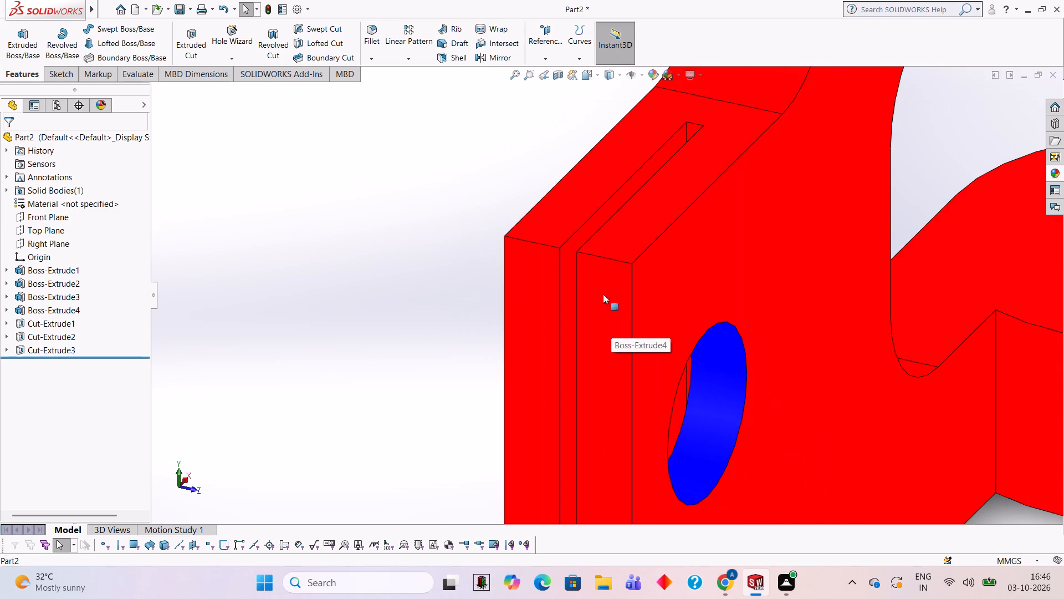
scroll(578, 258, "down", 6)
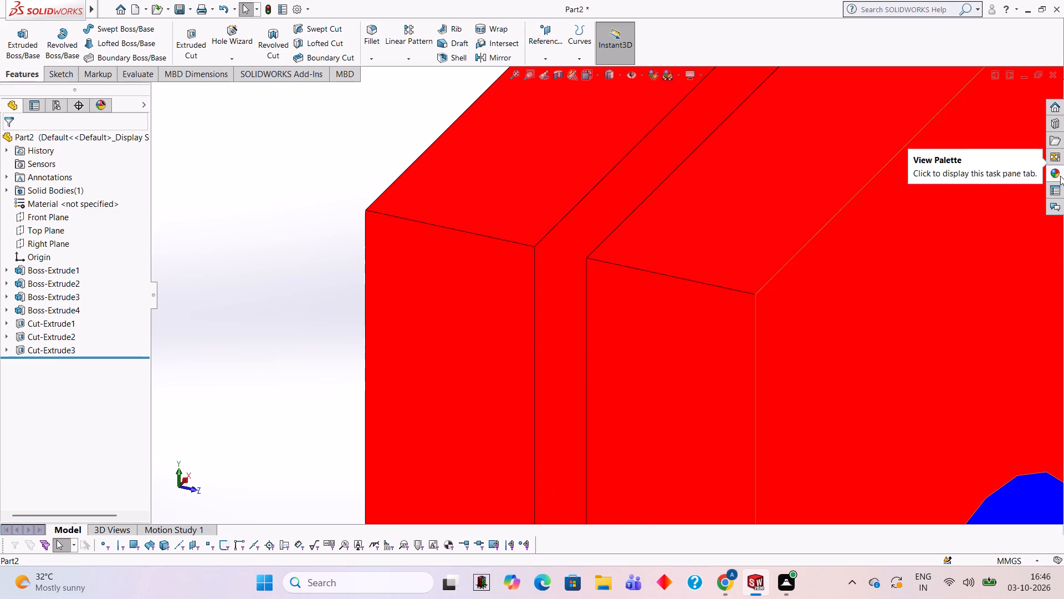
left_click(1060, 176)
scroll(962, 377, "up", 4)
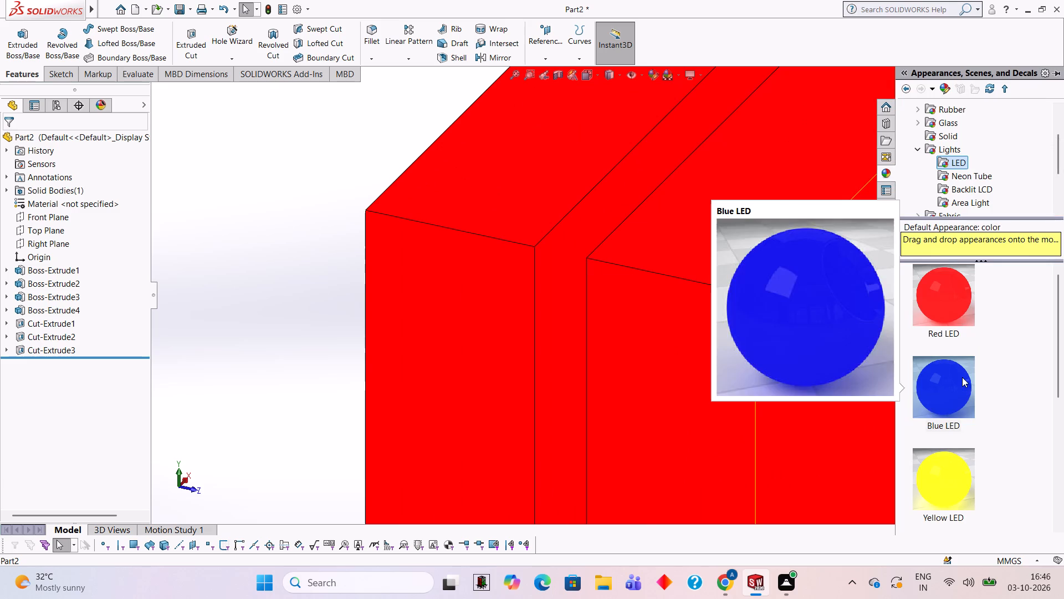
scroll(962, 377, "down", 4)
scroll(962, 377, "up", 6)
left_click_drag(956, 475, 565, 351)
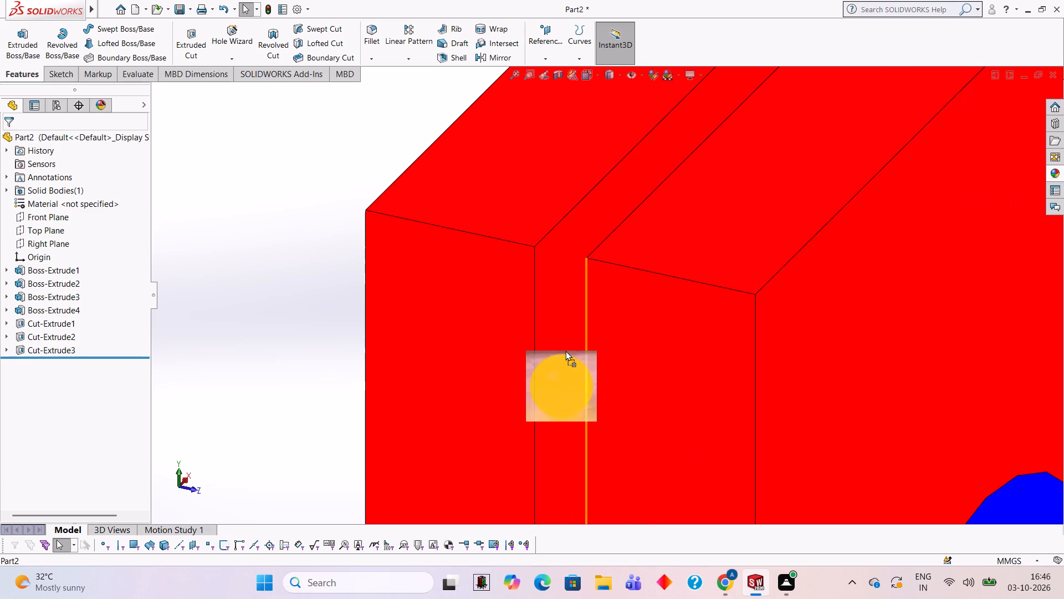
left_click_drag(565, 351, 570, 265)
left_click(570, 265)
Examine the coloured slot and round hole up close, and the whole part from several angles.
scroll(571, 265, "up", 2)
middle_click_drag(571, 265, 582, 271)
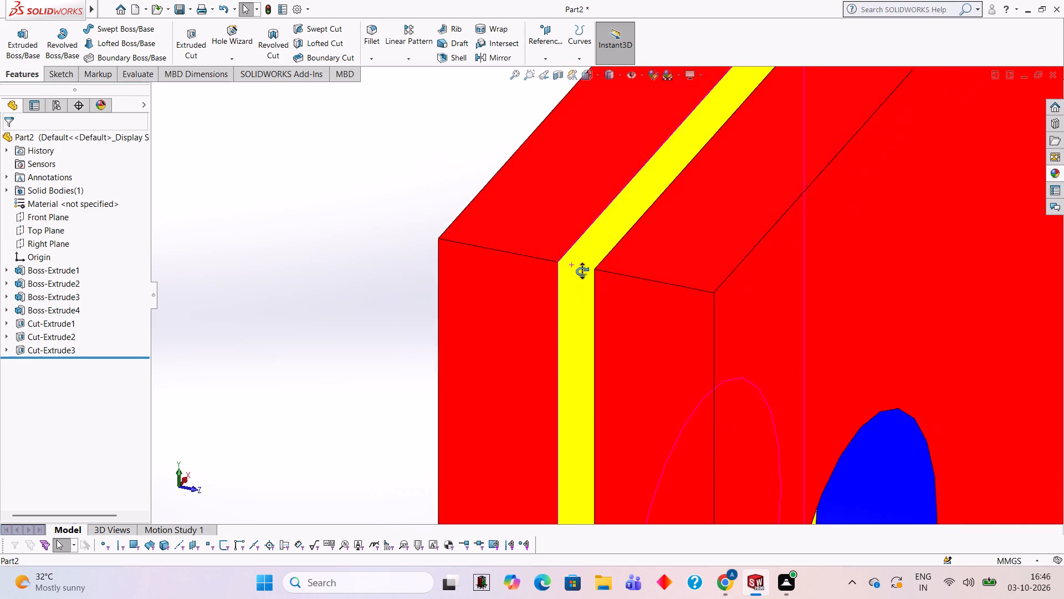
middle_click_drag(582, 271, 603, 228)
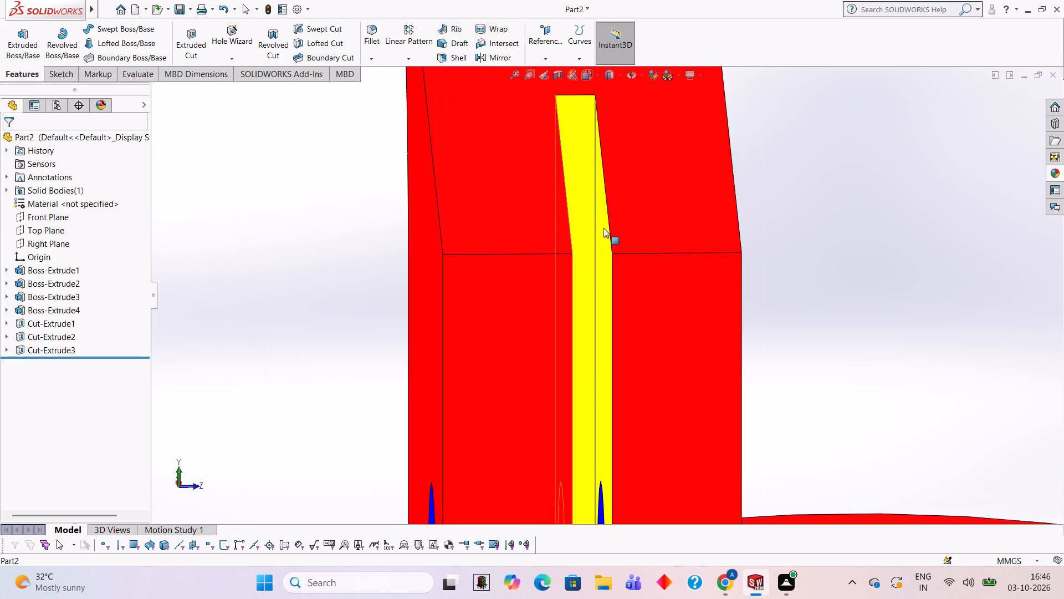
scroll(610, 231, "up", 6)
scroll(676, 271, "up", 2)
middle_click_drag(687, 271, 636, 277)
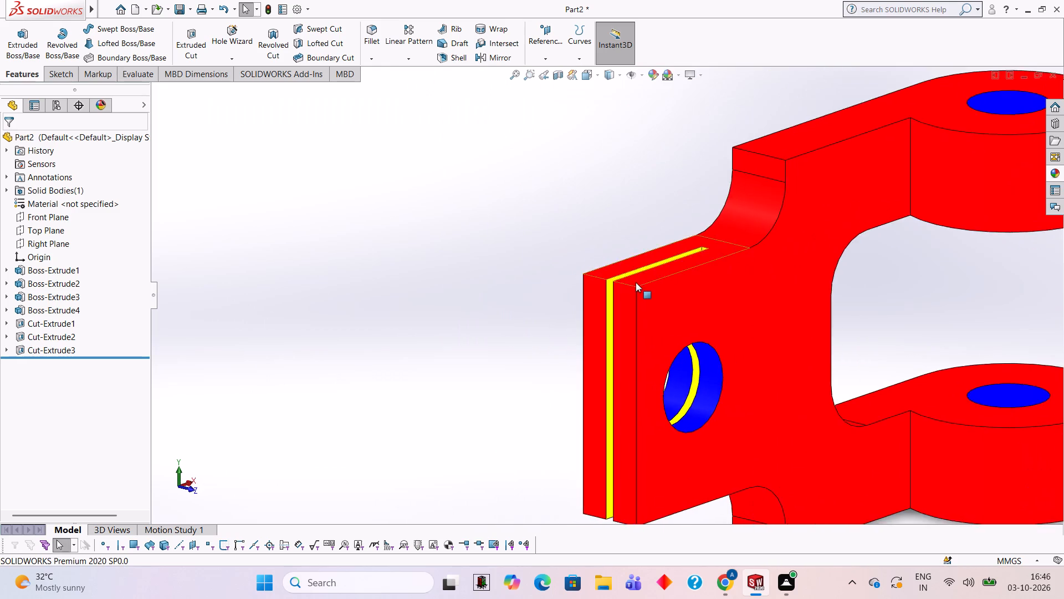
scroll(637, 284, "up", 4)
middle_click(740, 288)
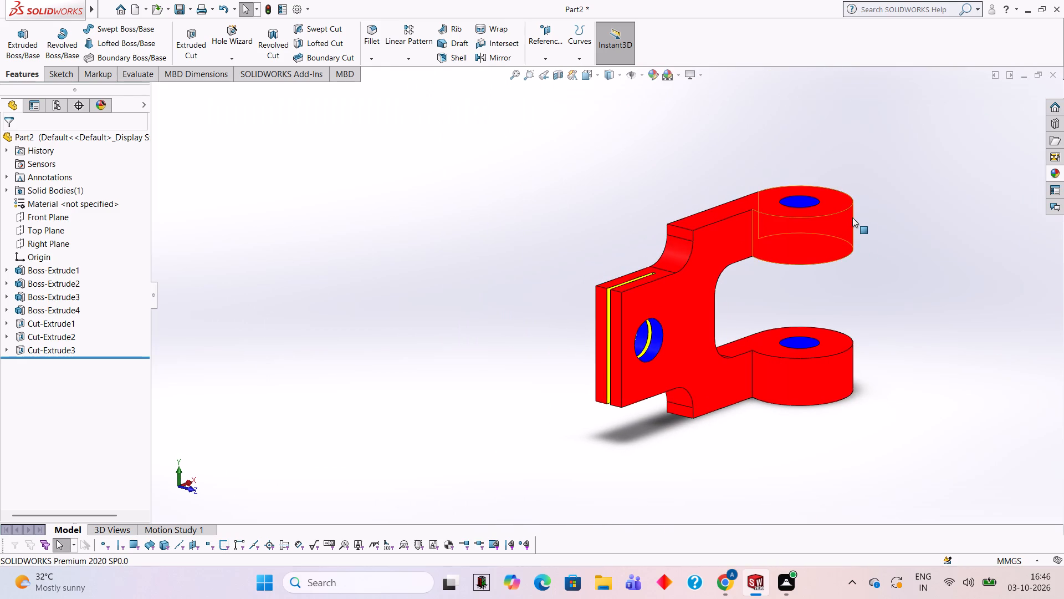
scroll(794, 232, "down", 1)
middle_click_drag(794, 232, 800, 316)
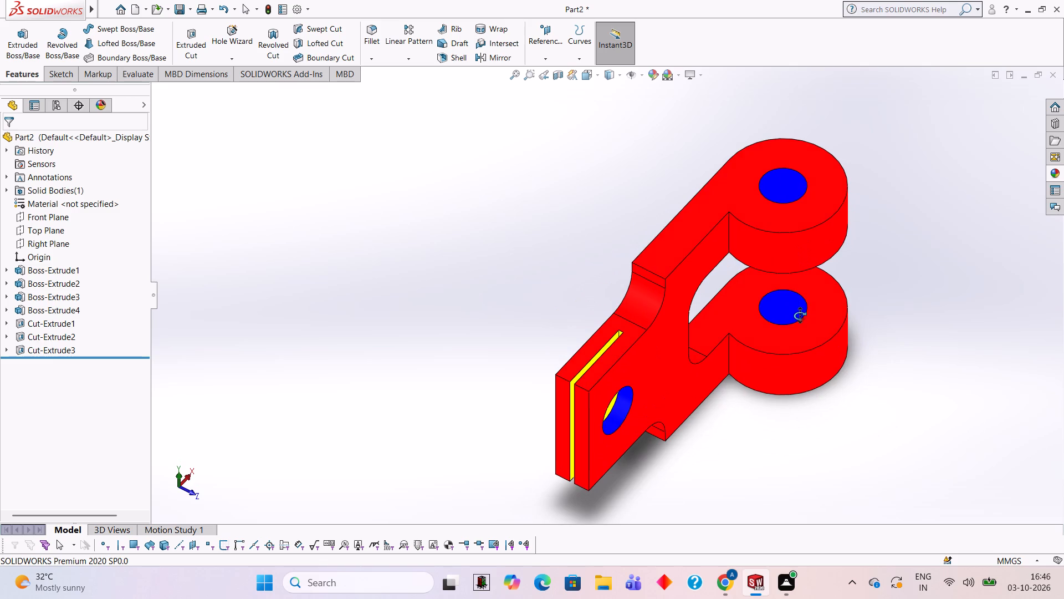
middle_click_drag(800, 316, 783, 313)
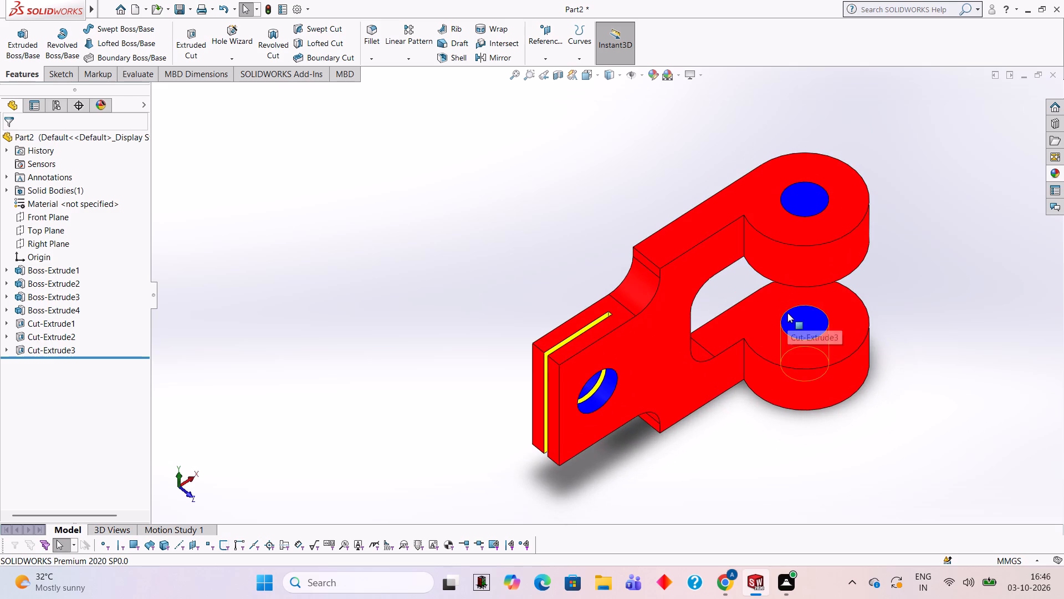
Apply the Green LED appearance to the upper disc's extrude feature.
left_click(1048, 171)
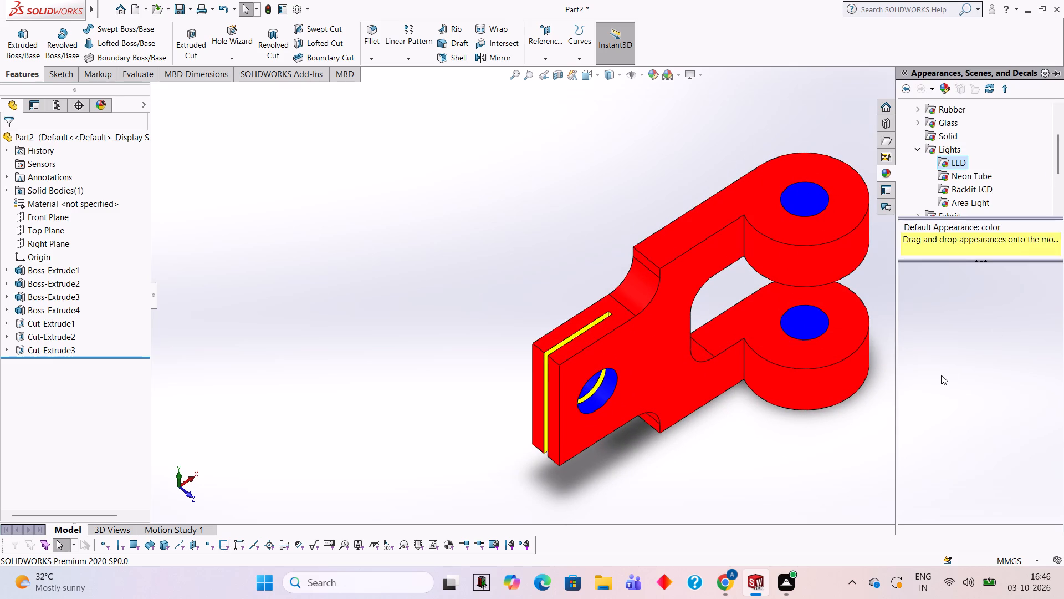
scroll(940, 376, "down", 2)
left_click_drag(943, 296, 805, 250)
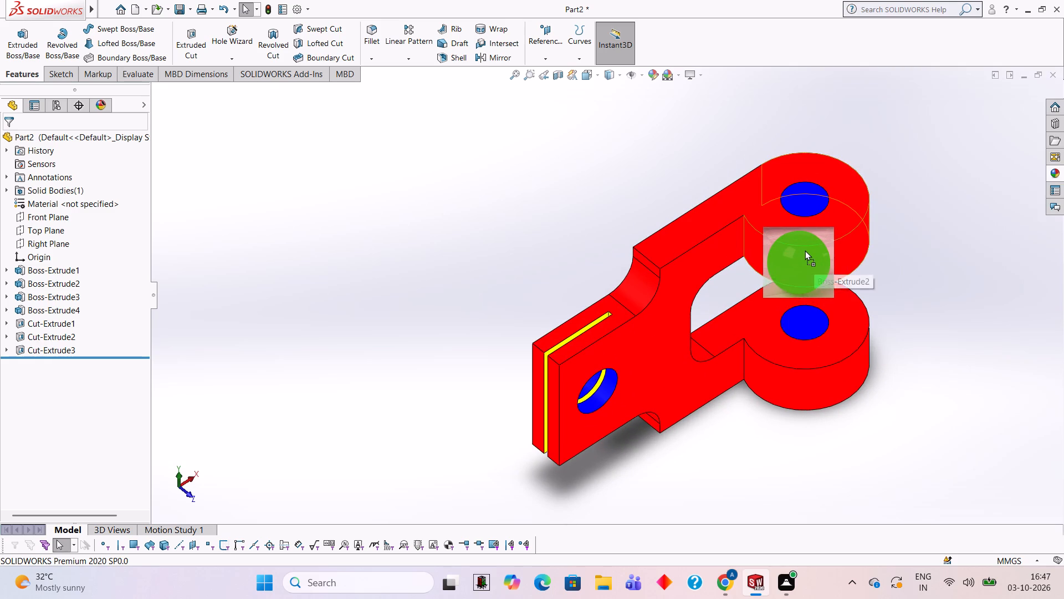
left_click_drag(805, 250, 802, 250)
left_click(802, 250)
Apply the Green LED appearance to the extrude feature of the C-shaped body, Boss-Extrude1.
middle_click_drag(950, 196, 841, 209)
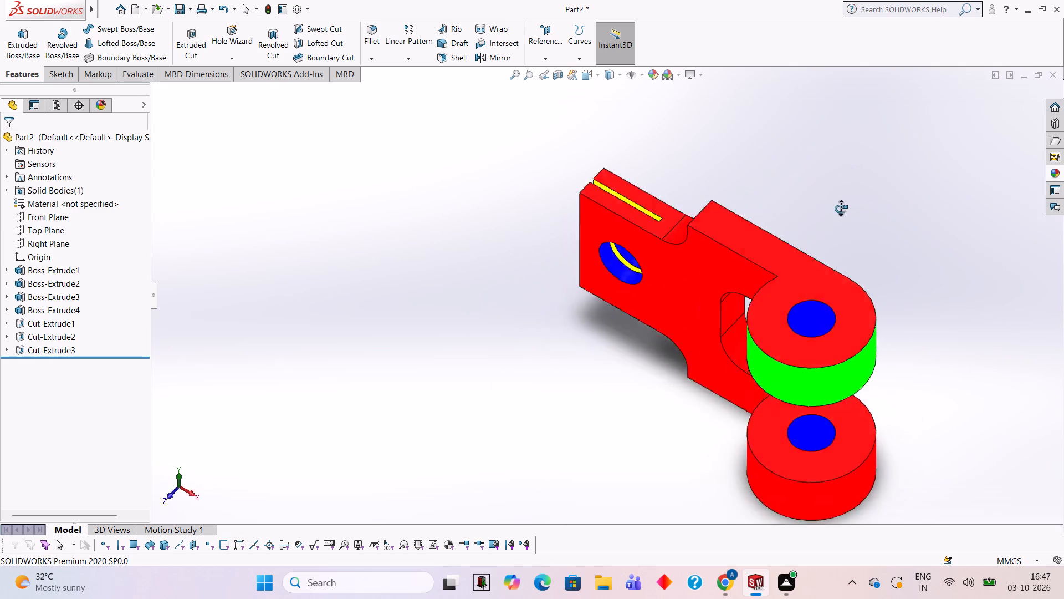
middle_click_drag(841, 209, 937, 195)
scroll(932, 226, "up", 1)
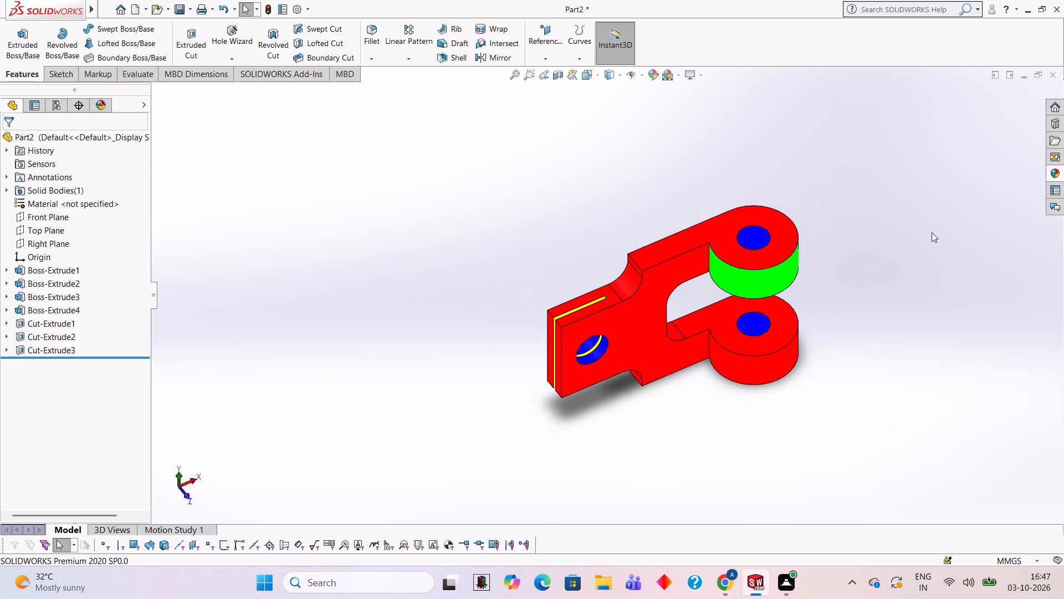
scroll(932, 232, "up", 1)
middle_click_drag(870, 197, 664, 181)
left_click(1060, 170)
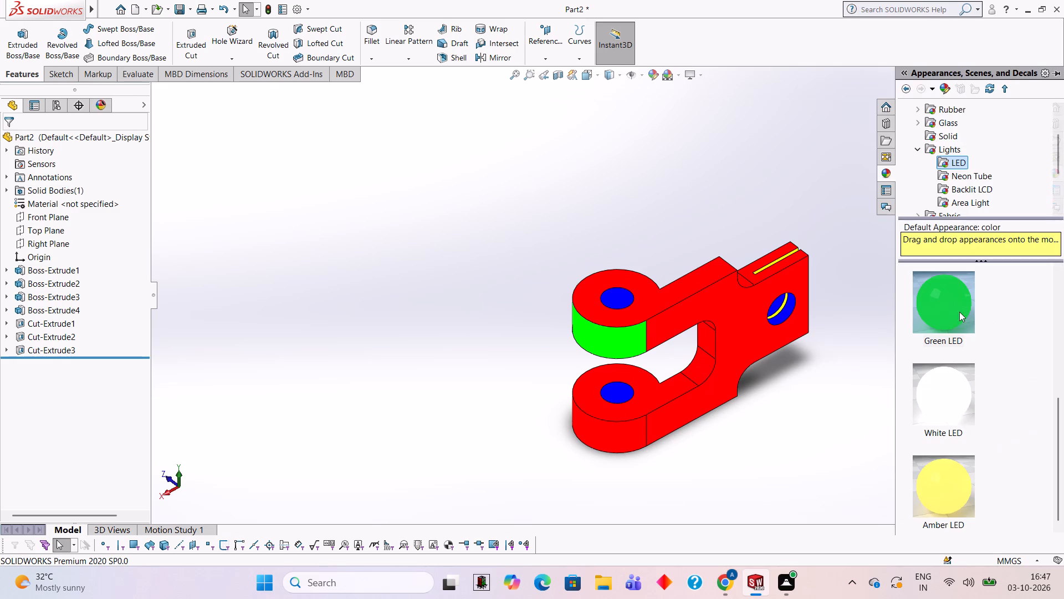
left_click_drag(958, 304, 648, 309)
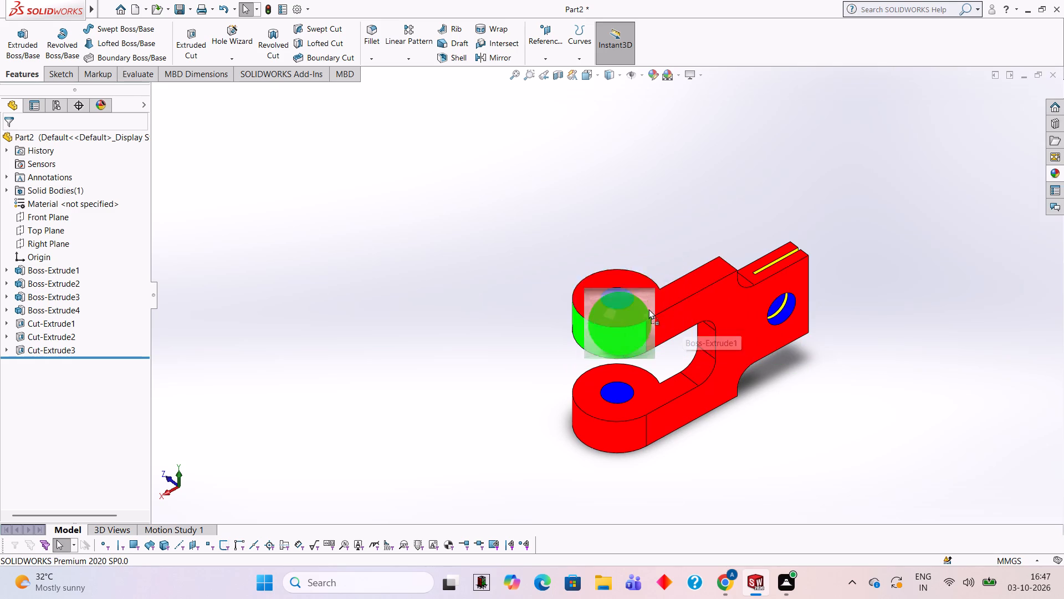
left_click_drag(648, 309, 685, 305)
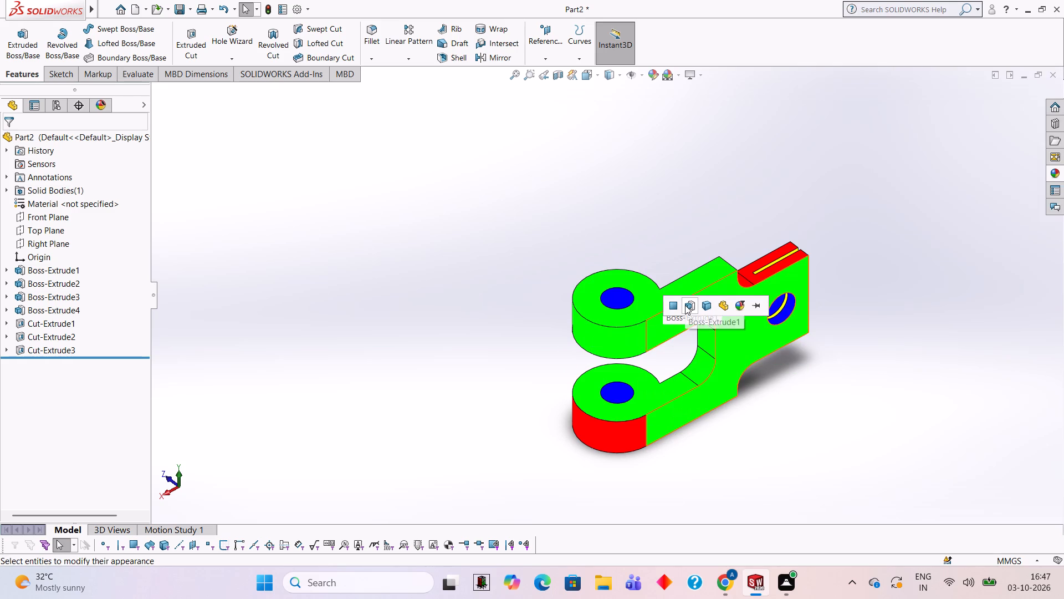
left_click(685, 305)
Examine the coloured part from above, below and the sides, checking the colours of the body and both discs.
middle_click_drag(701, 314, 870, 328)
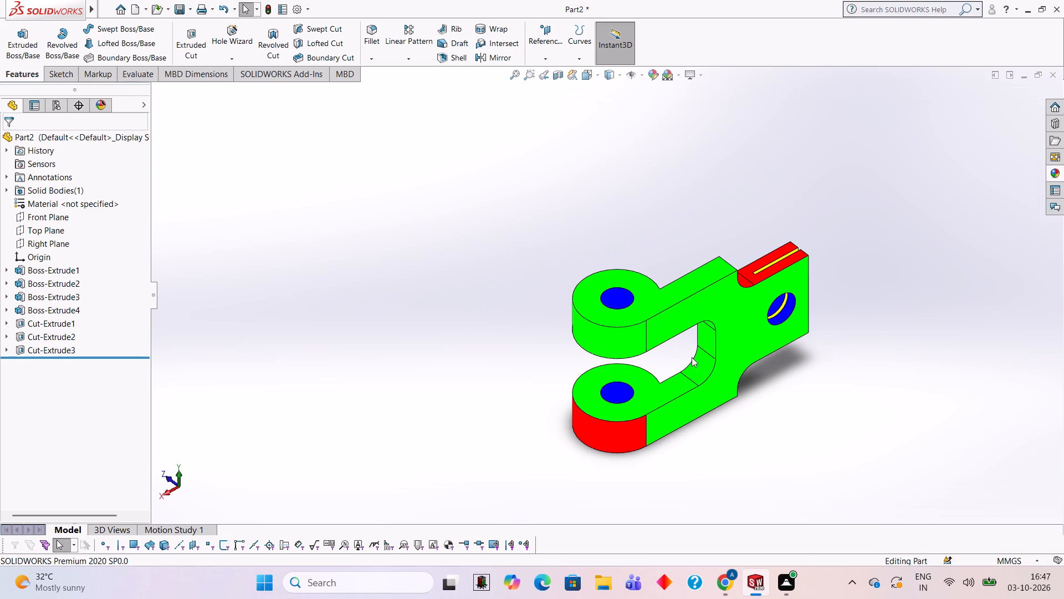
middle_click_drag(692, 357, 900, 306)
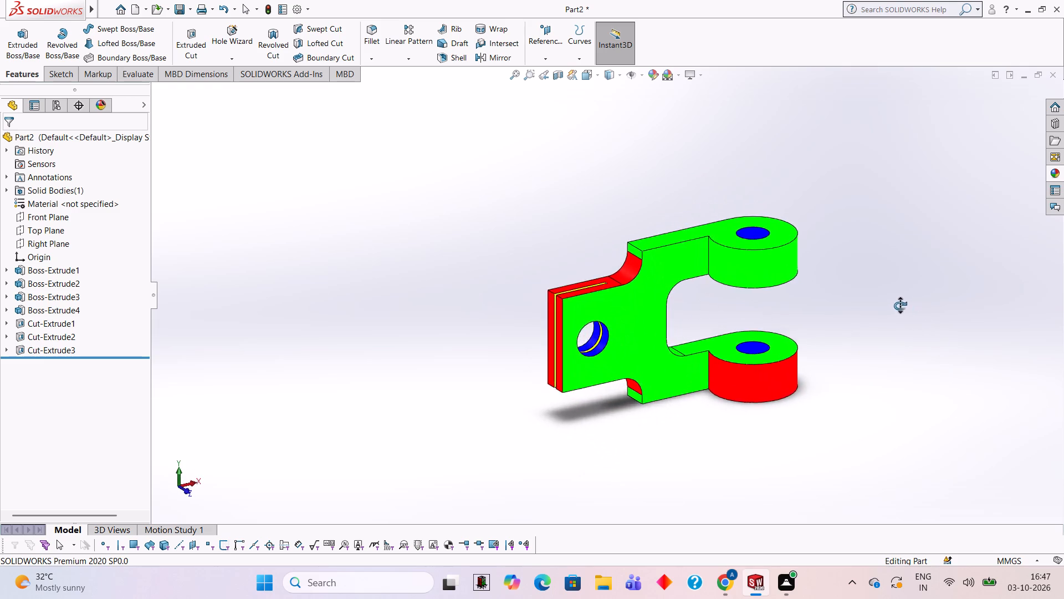
middle_click_drag(900, 306, 799, 456)
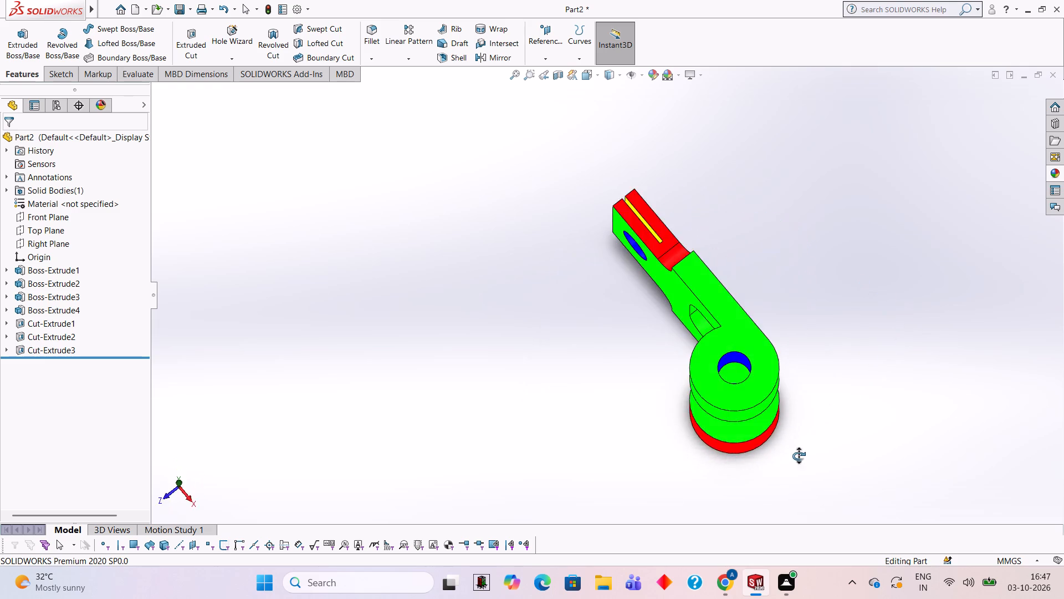
middle_click_drag(799, 456, 838, 346)
scroll(804, 379, "down", 2)
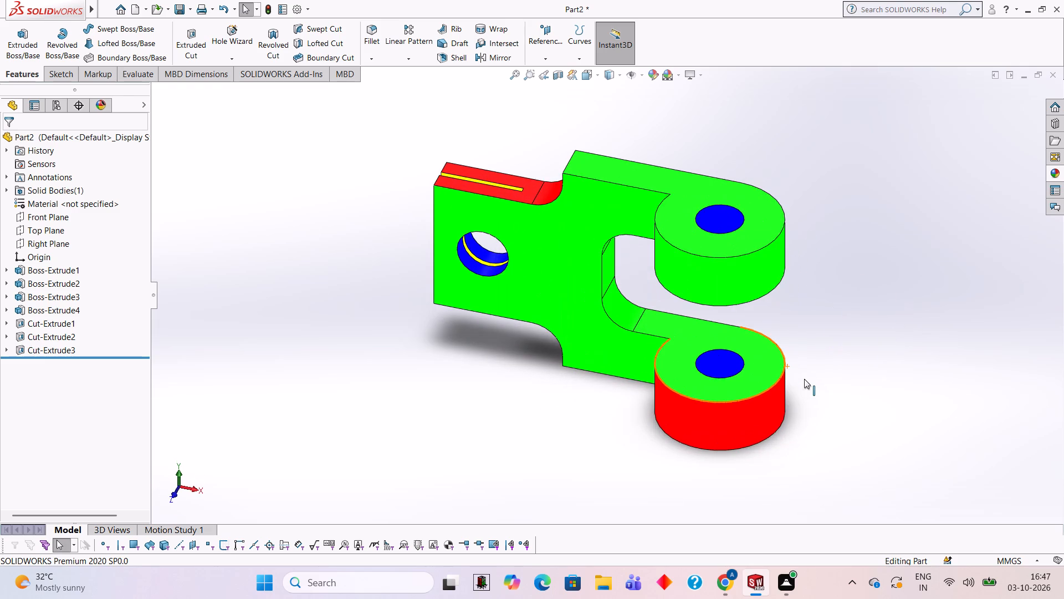
middle_click_drag(695, 429, 714, 342)
middle_click_drag(741, 394, 743, 442)
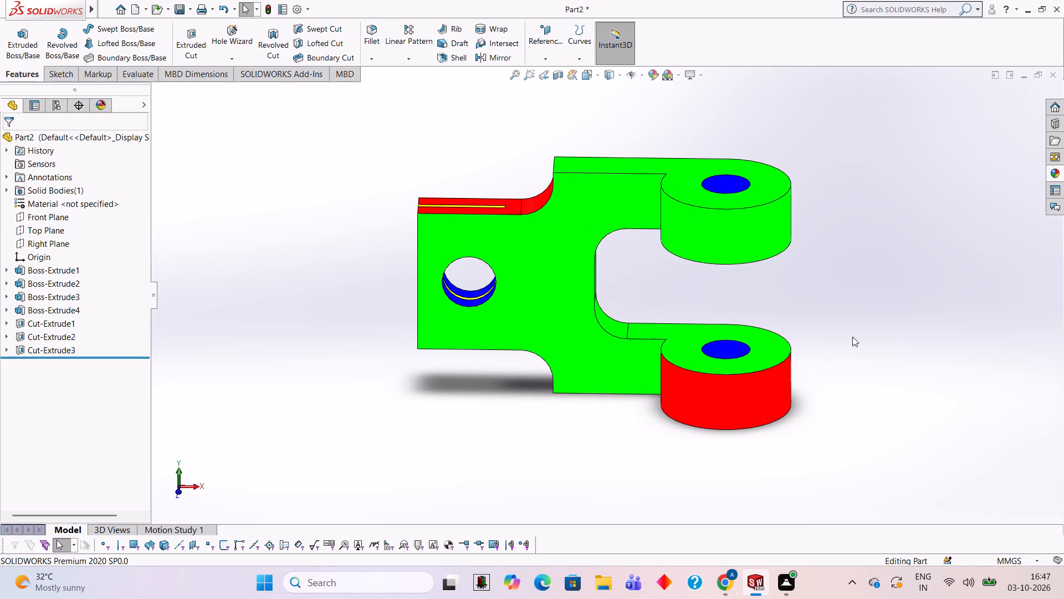
scroll(807, 400, "down", 1)
middle_click_drag(807, 400, 773, 301)
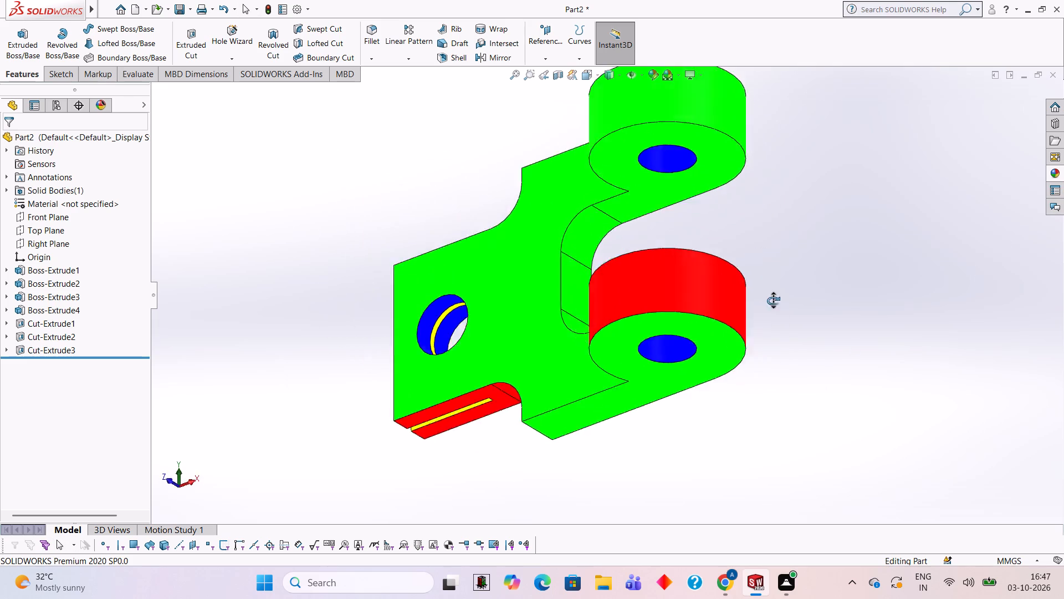
middle_click_drag(773, 301, 785, 403)
Apply the Red LED appearance to the upper disc's extrude feature, Boss-Extrude2.
left_click(1063, 169)
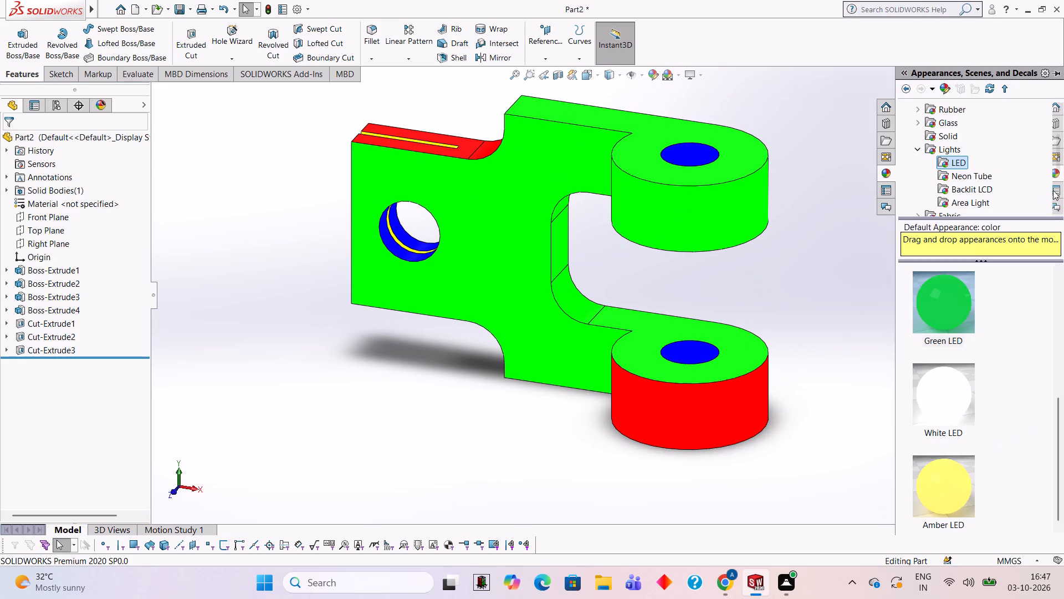
scroll(955, 351, "up", 3)
left_click_drag(933, 292, 702, 220)
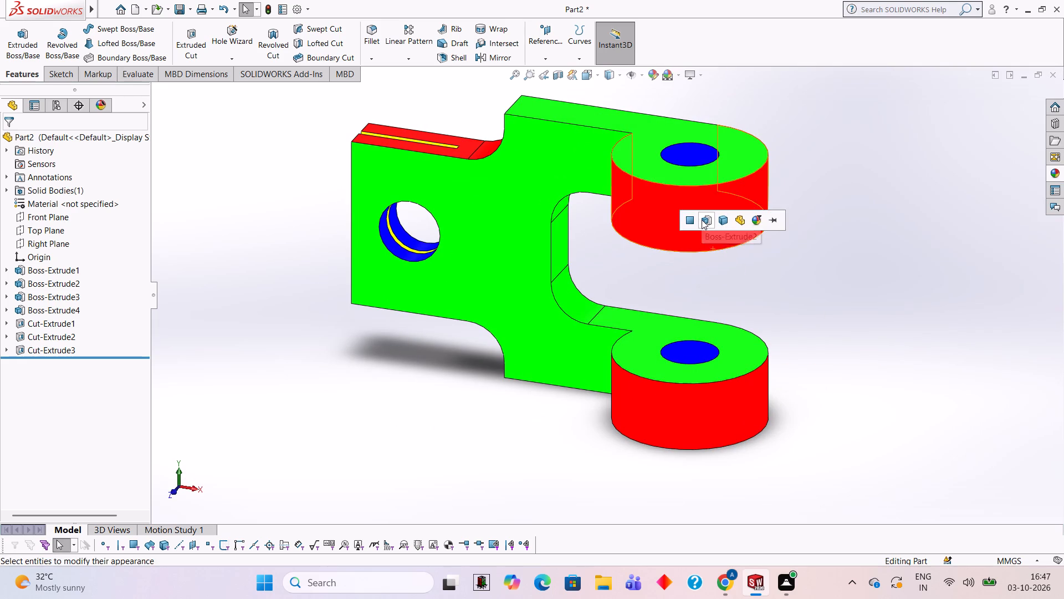
left_click(702, 220)
Apply the Red LED appearance to only the top face shared by the upper arm and disc.
middle_click_drag(818, 248, 710, 326)
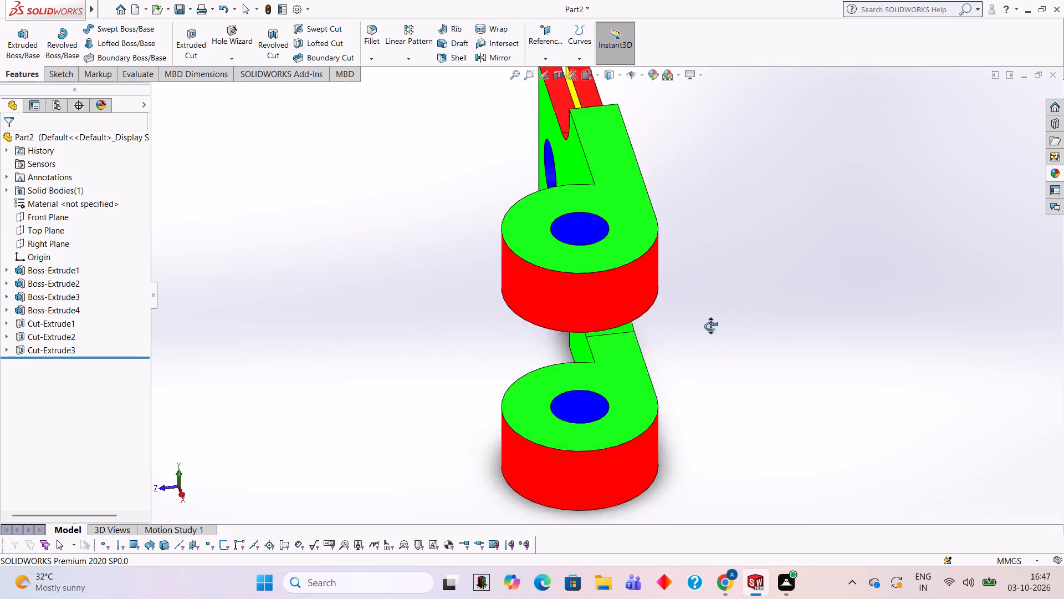
middle_click_drag(710, 326, 776, 307)
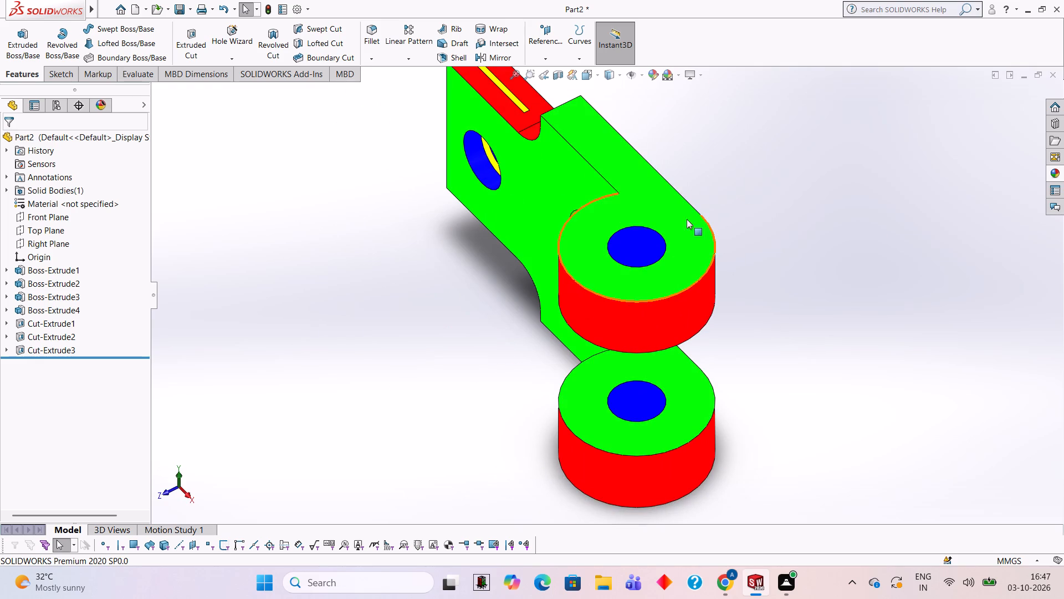
left_click(1061, 170)
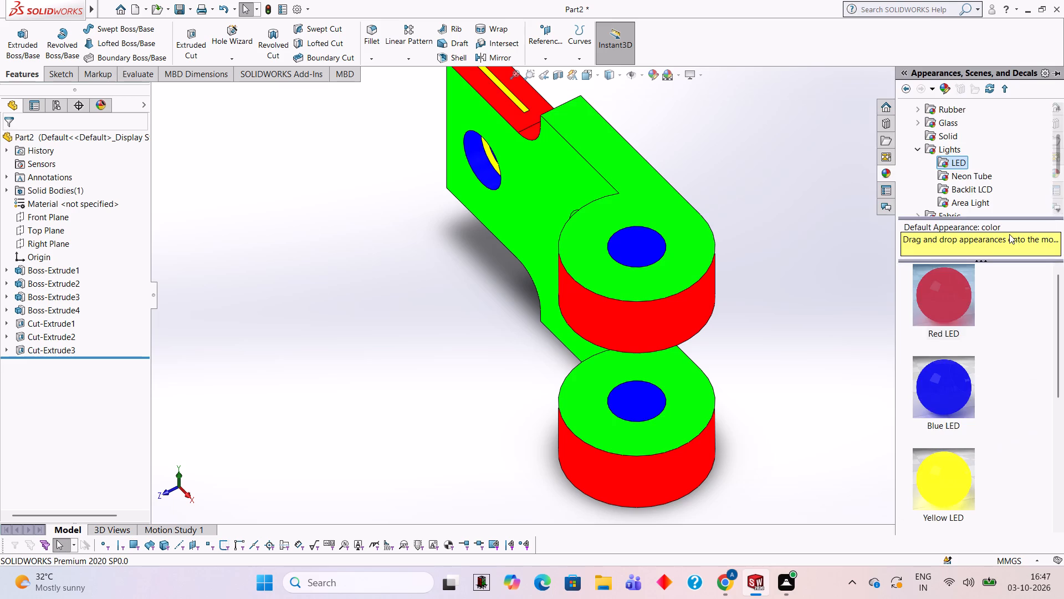
left_click_drag(968, 297, 666, 192)
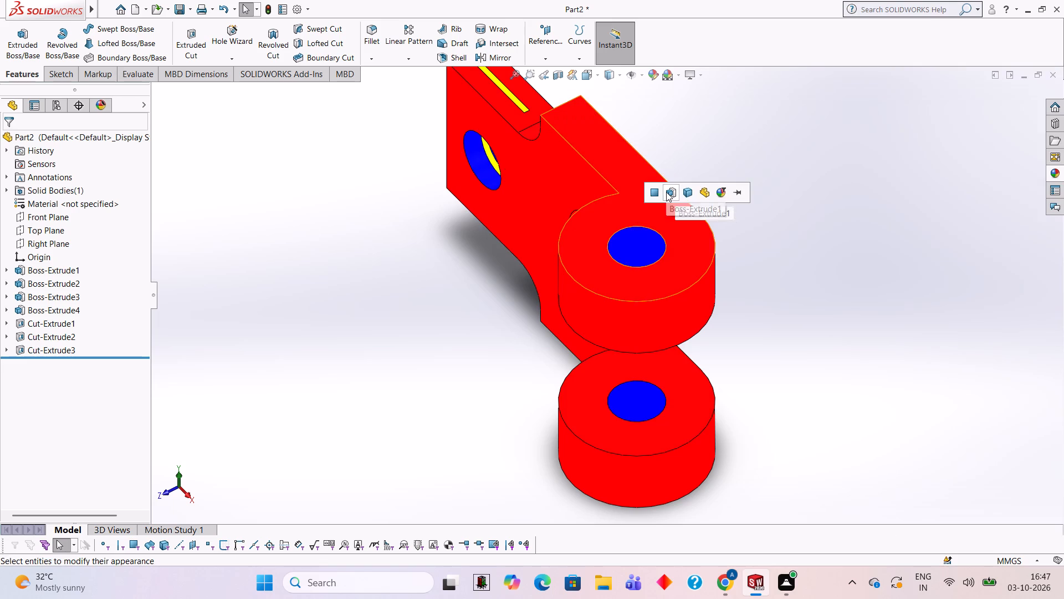
left_click(661, 191)
middle_click_drag(670, 200, 797, 128)
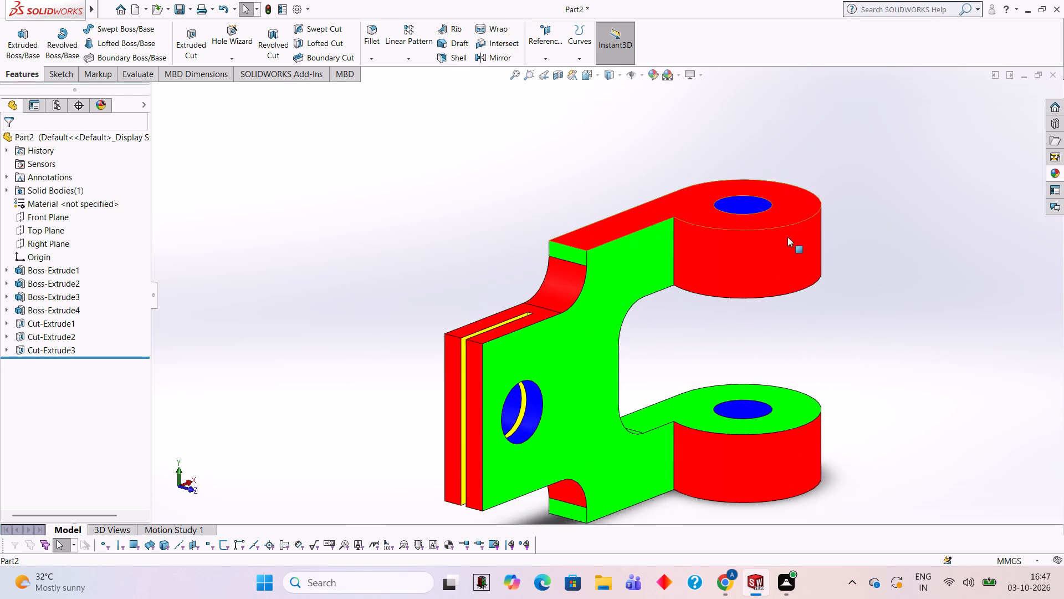
Apply the Red LED appearance to only the bottom face shared by the lower arm and disc.
scroll(797, 318, "up", 3)
middle_click_drag(801, 336, 745, 159)
middle_click_drag(747, 163, 786, 422)
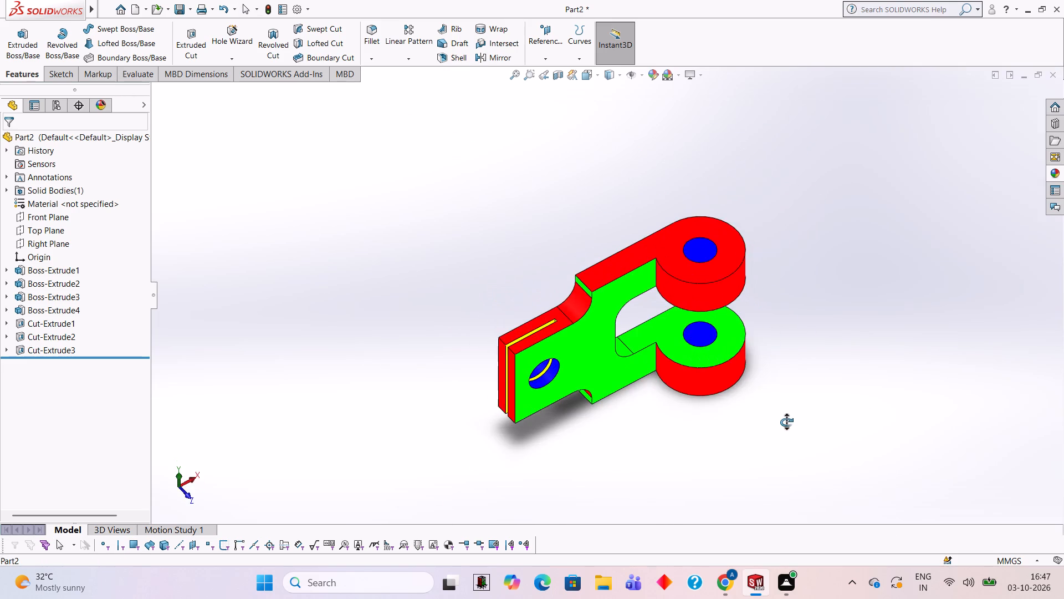
middle_click_drag(786, 422, 821, 342)
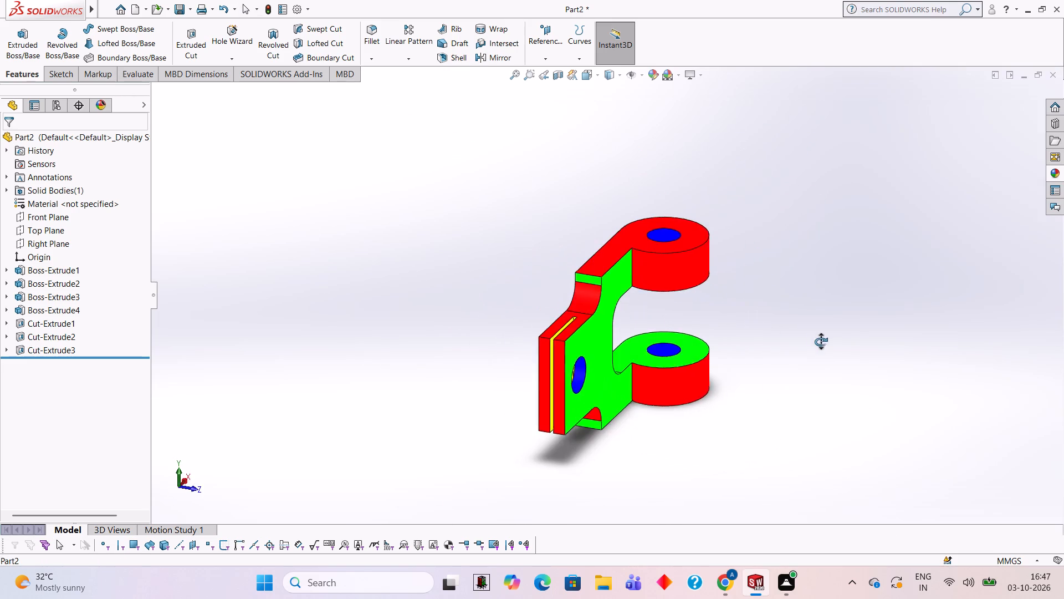
middle_click_drag(821, 342, 800, 233)
scroll(734, 441, "up", 2)
scroll(690, 478, "down", 2)
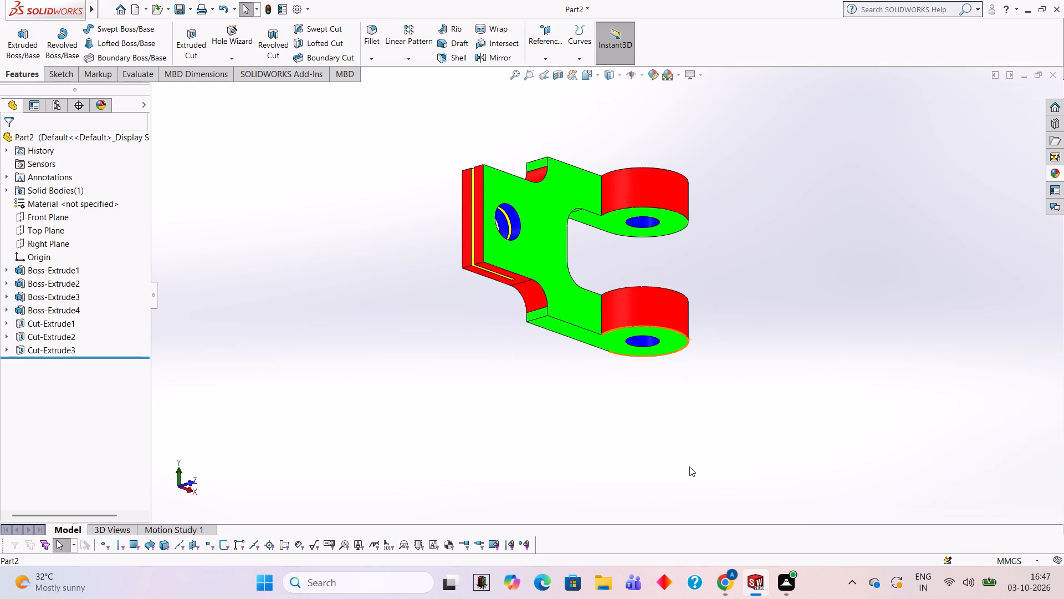
scroll(671, 363, "down", 2)
middle_click_drag(642, 359, 674, 281)
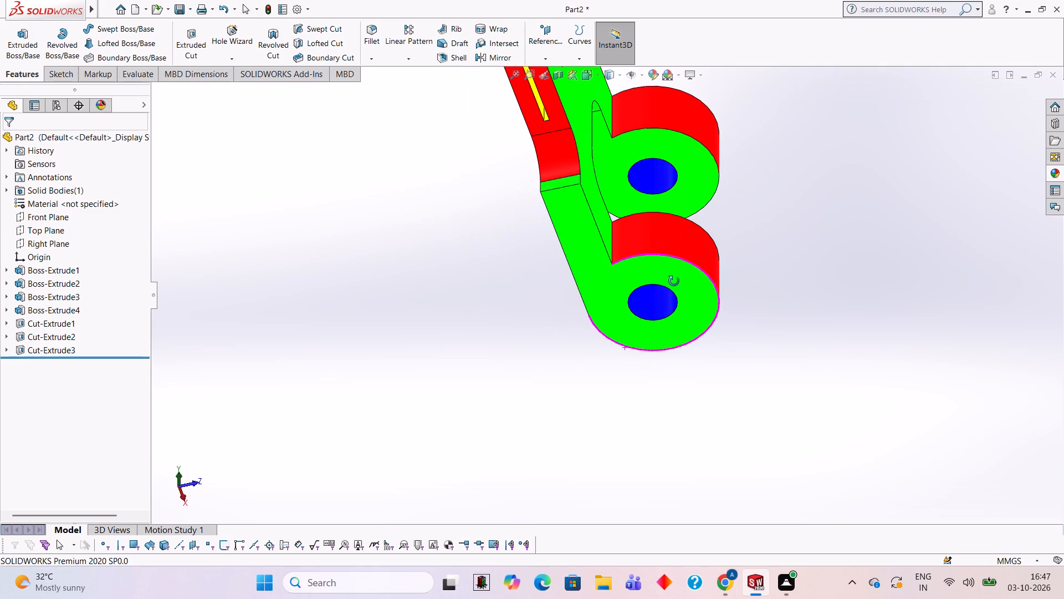
middle_click_drag(674, 281, 673, 281)
left_click(1058, 175)
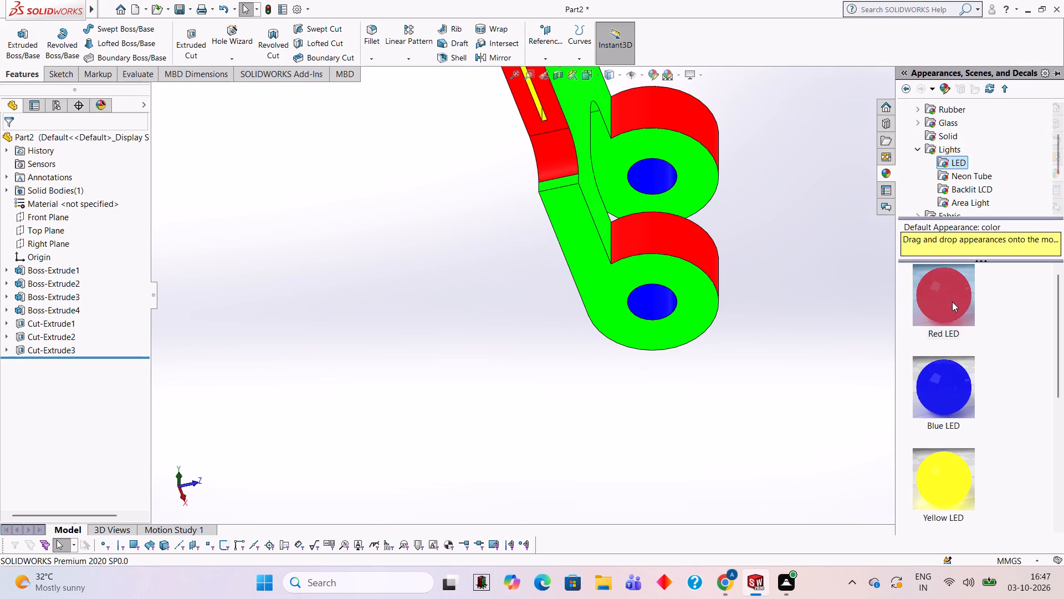
left_click_drag(952, 302, 604, 285)
left_click(604, 285)
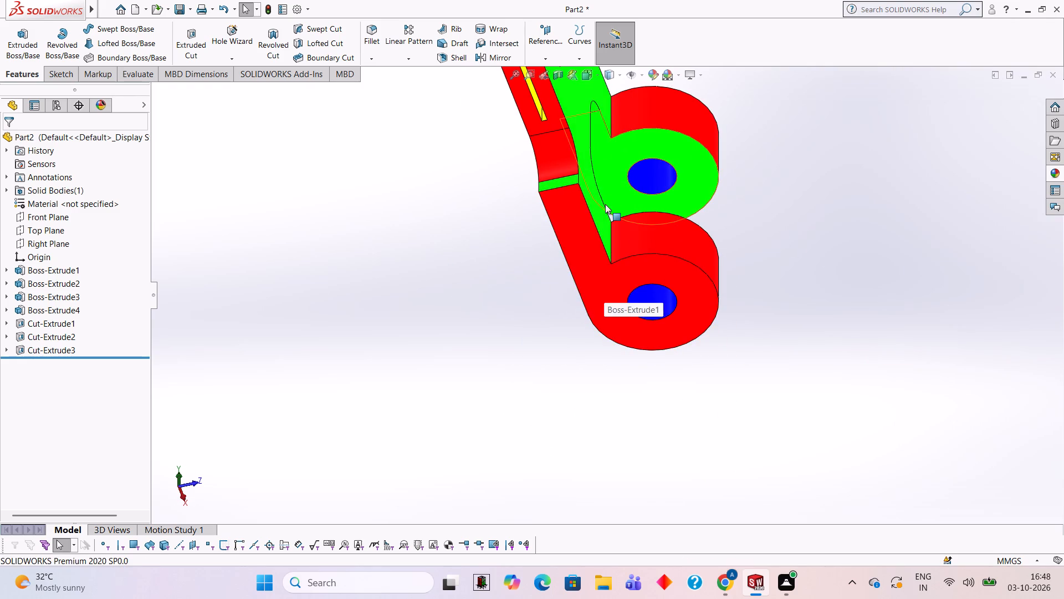
Apply the Red LED appearance to only the narrow green end face beside the lower concave corner of the C-shaped body.
middle_click_drag(597, 160, 622, 258)
scroll(604, 295, "down", 5)
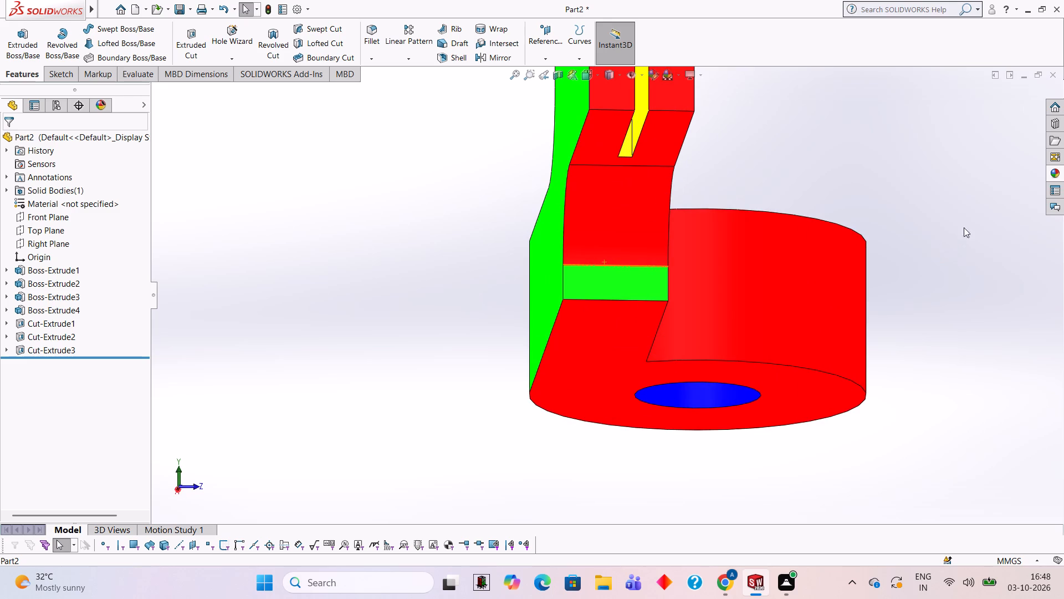
left_click(1063, 173)
left_click_drag(960, 307, 661, 295)
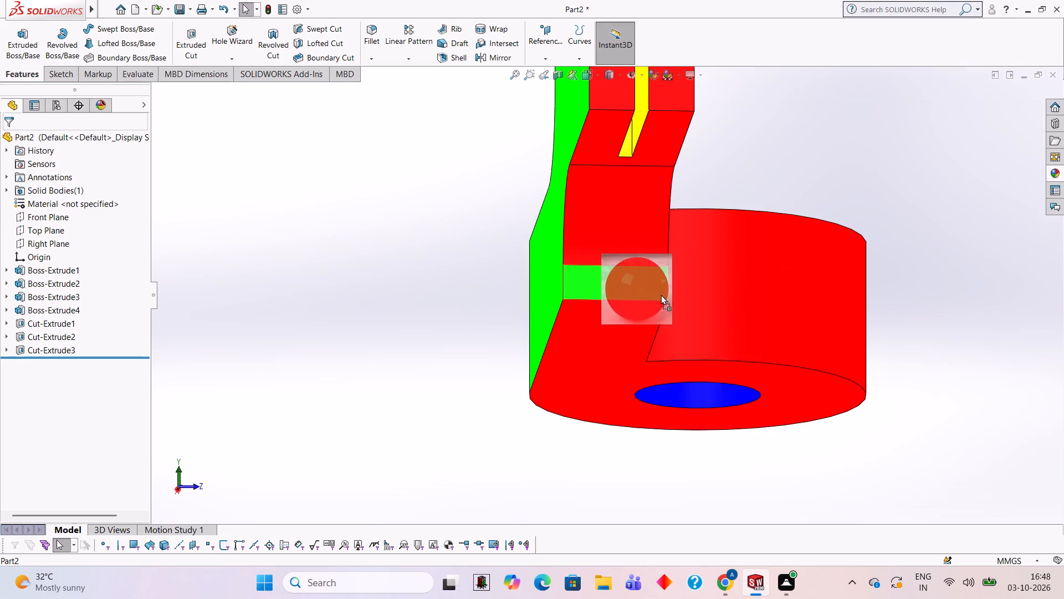
left_click_drag(661, 295, 621, 292)
left_click(621, 292)
Apply the Red LED appearance to only the narrow green end face above the upper concave corner of the C-shaped body.
middle_click_drag(689, 231, 721, 328)
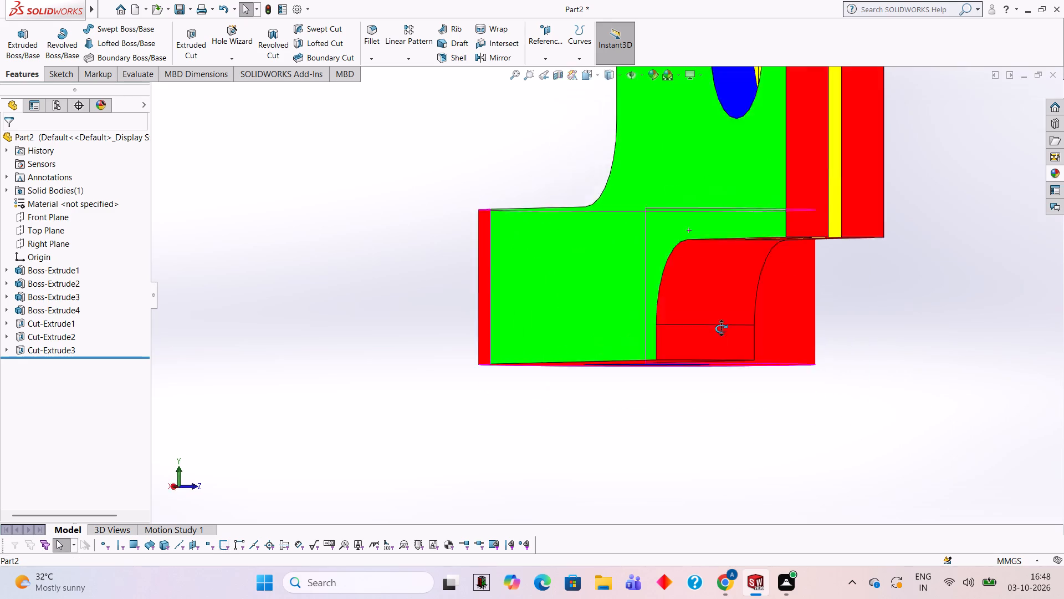
middle_click_drag(721, 328, 722, 344)
middle_click_drag(712, 203, 731, 318)
scroll(732, 260, "up", 3)
middle_click_drag(749, 199, 727, 123)
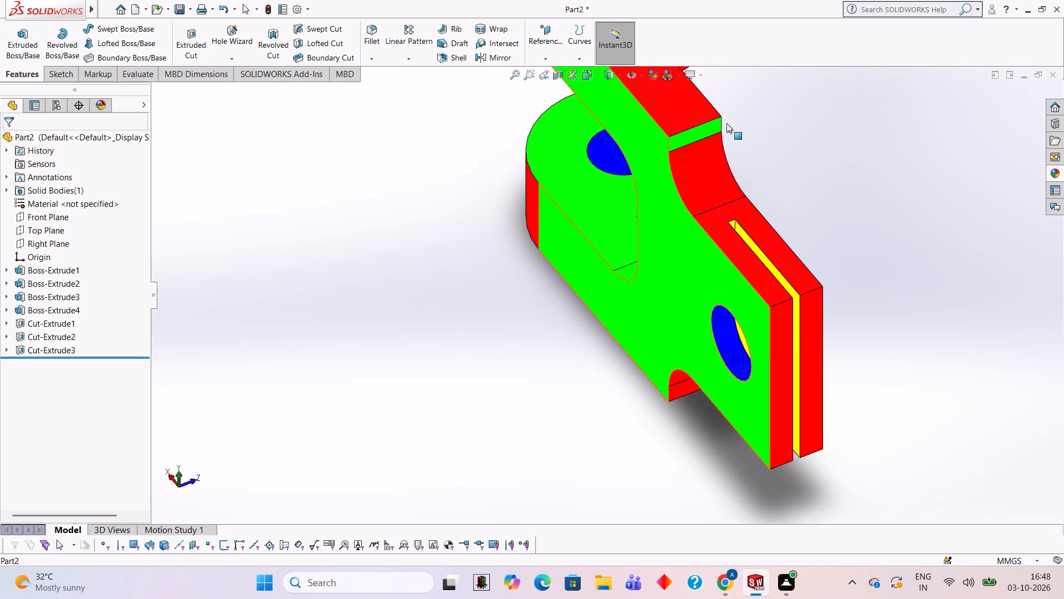
scroll(727, 123, "up", 3)
middle_click_drag(676, 235, 674, 169)
scroll(674, 169, "down", 2)
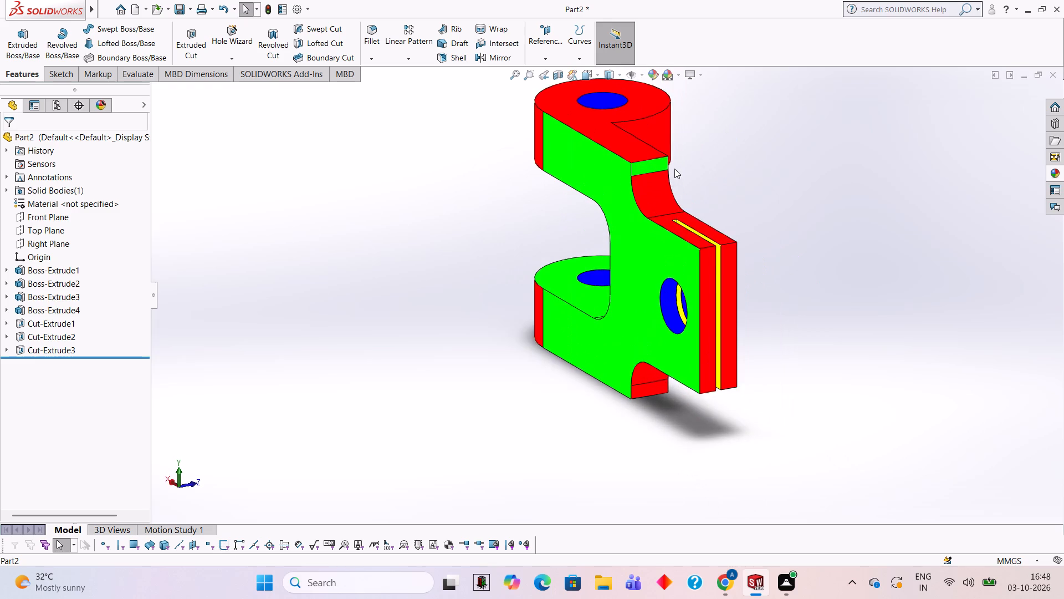
scroll(674, 169, "down", 3)
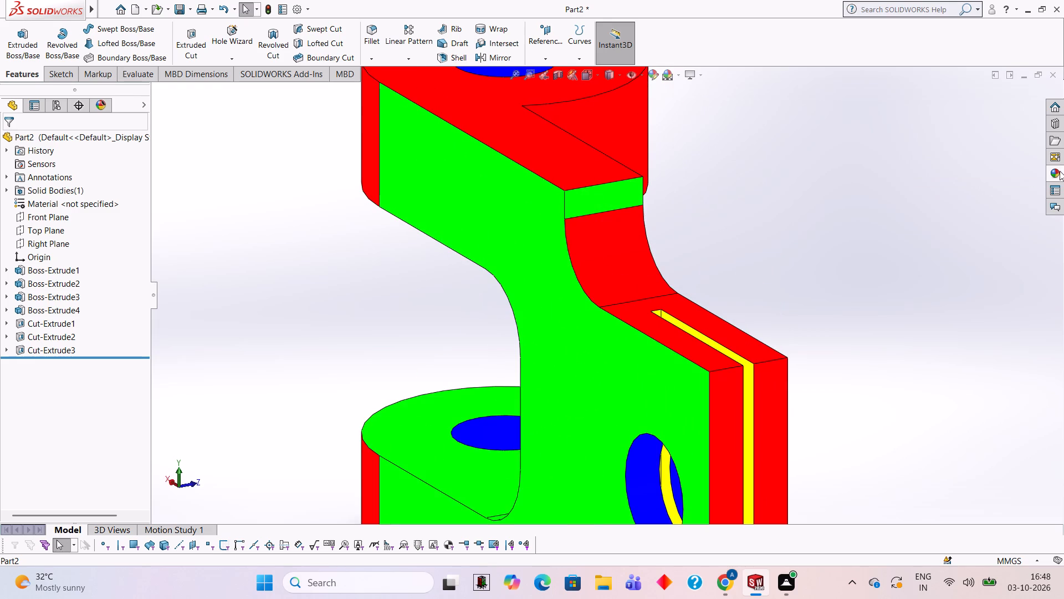
left_click(1060, 171)
left_click_drag(950, 313, 605, 216)
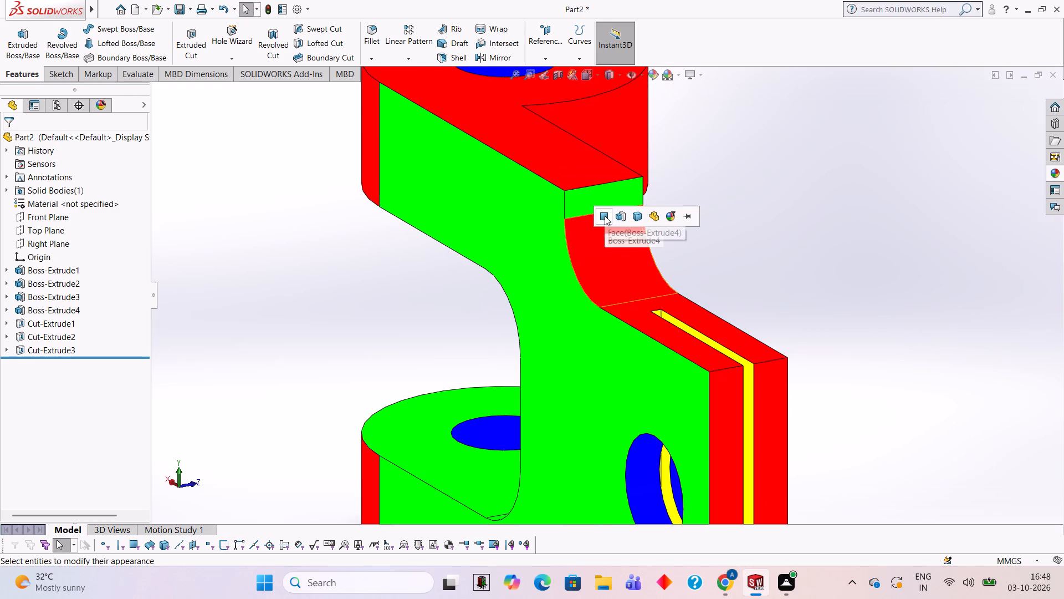
left_click(1053, 172)
left_click_drag(966, 297, 633, 187)
left_click(633, 187)
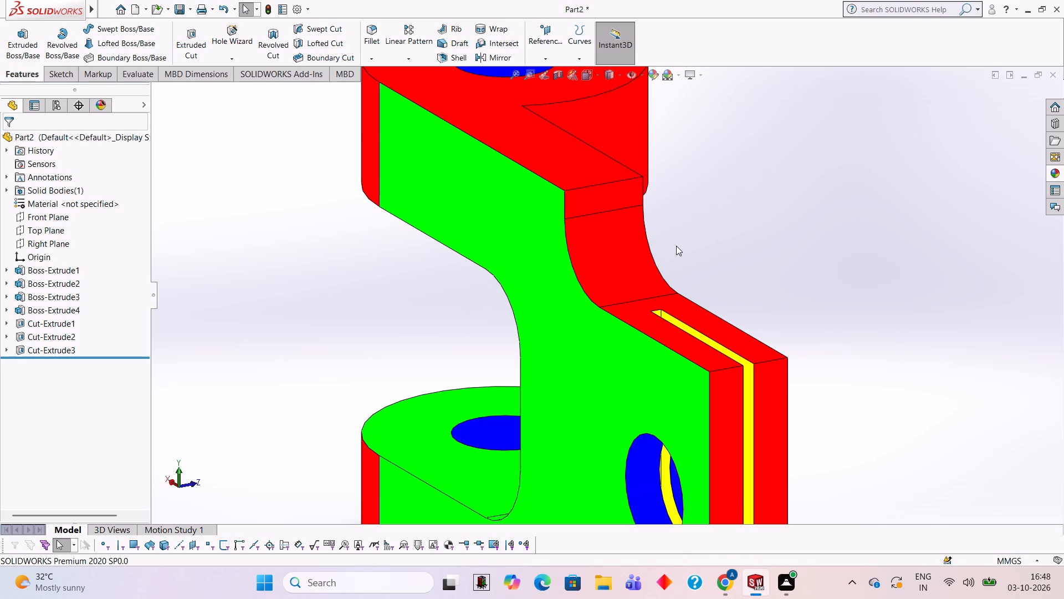
Examine the coloured part from the front, rear, slotted end and above, checking its outer face colours.
scroll(832, 318, "up", 2)
scroll(763, 355, "up", 3)
middle_click_drag(664, 277, 786, 264)
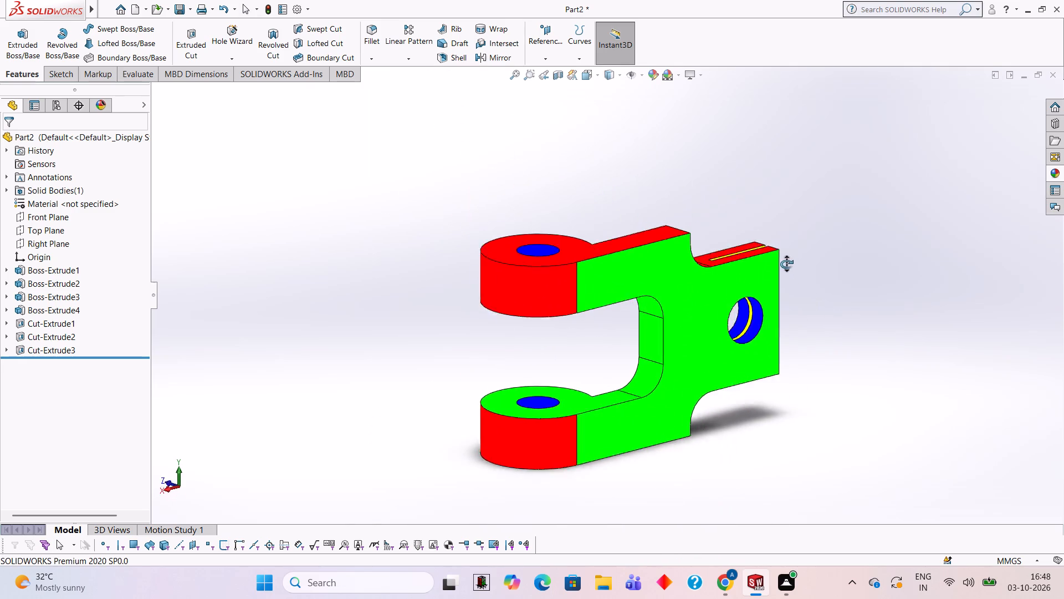
middle_click_drag(786, 264, 780, 253)
scroll(750, 293, "up", 3)
middle_click_drag(761, 357, 992, 406)
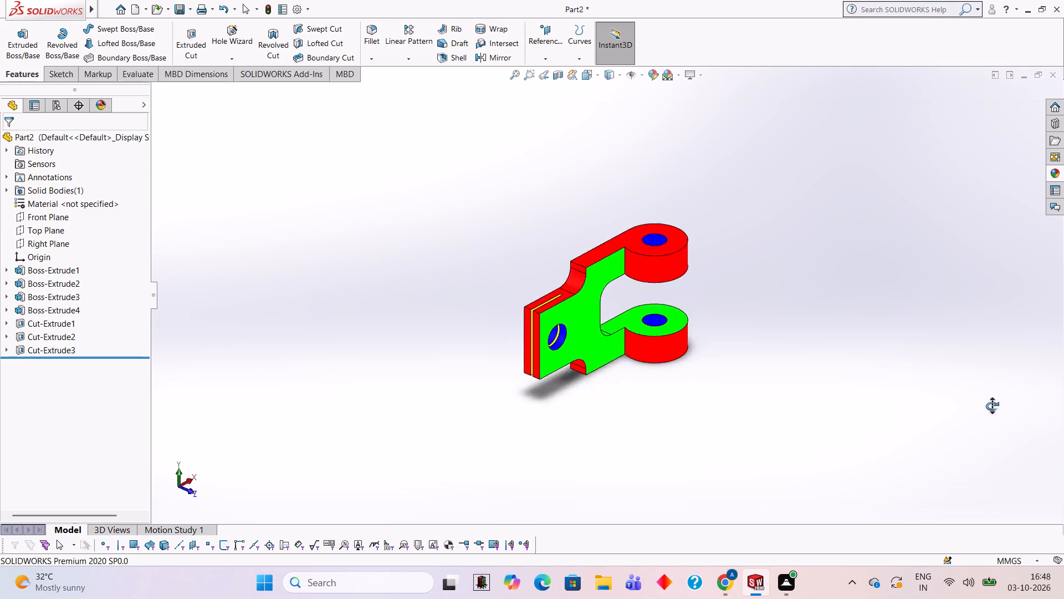
middle_click_drag(992, 406, 874, 436)
scroll(714, 278, "down", 1)
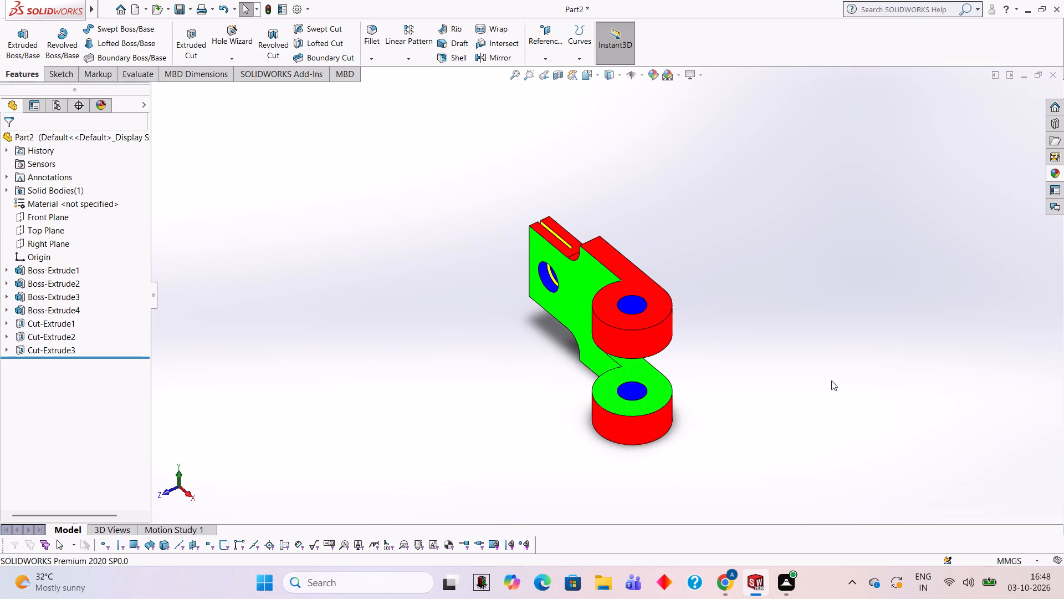
middle_click_drag(738, 382, 748, 308)
middle_click_drag(673, 351, 823, 370)
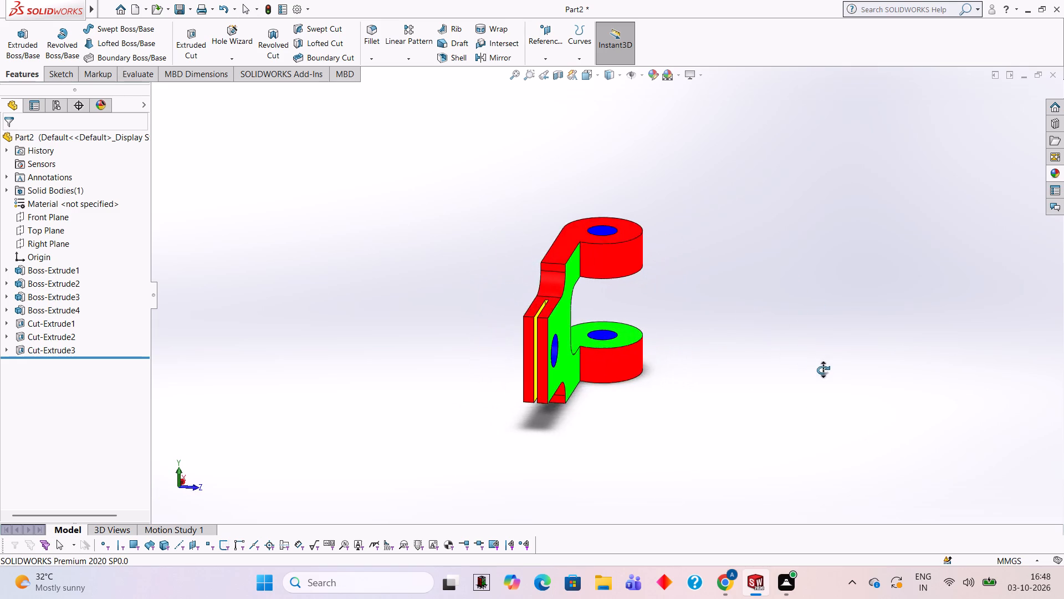
middle_click_drag(823, 370, 840, 305)
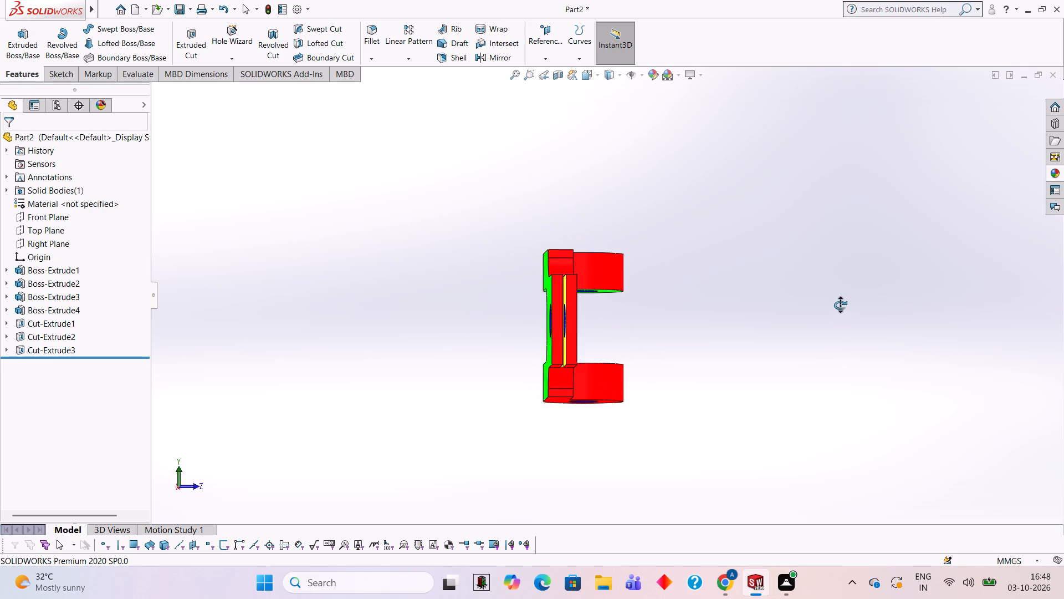
middle_click_drag(840, 305, 837, 303)
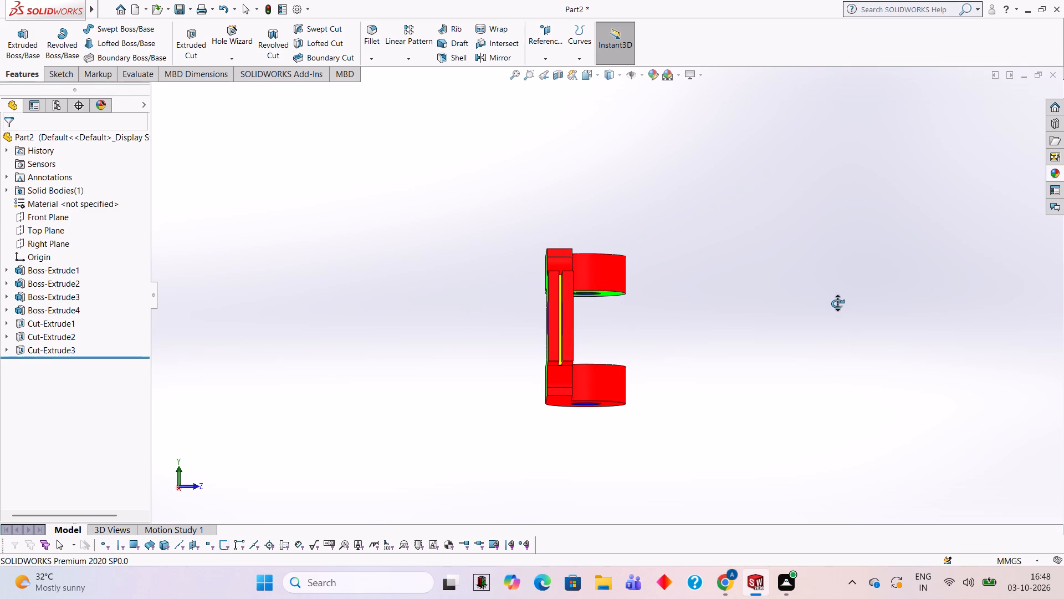
middle_click_drag(837, 303, 732, 313)
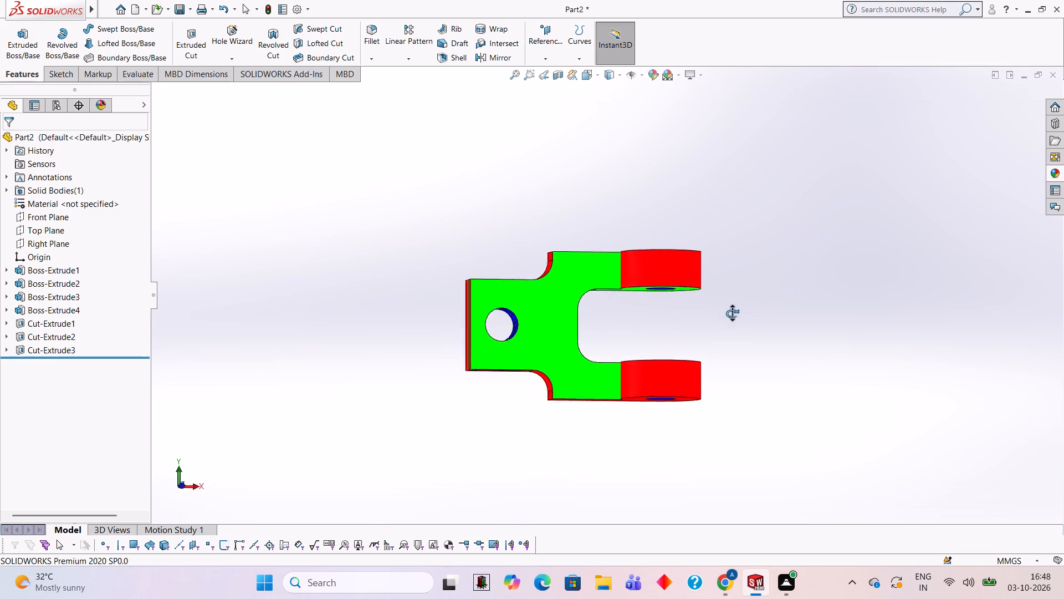
middle_click_drag(732, 313, 691, 398)
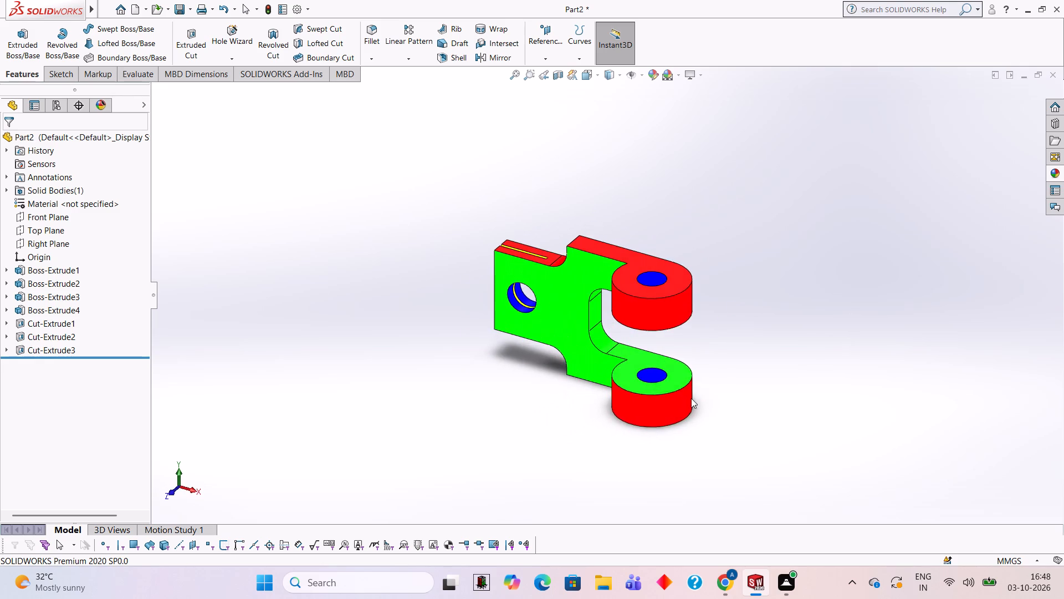
Apply the Yellow LED appearance to only the flat inner face of the C-shaped opening.
scroll(636, 335, "down", 3)
middle_click_drag(586, 347, 572, 281)
scroll(578, 283, "down", 2)
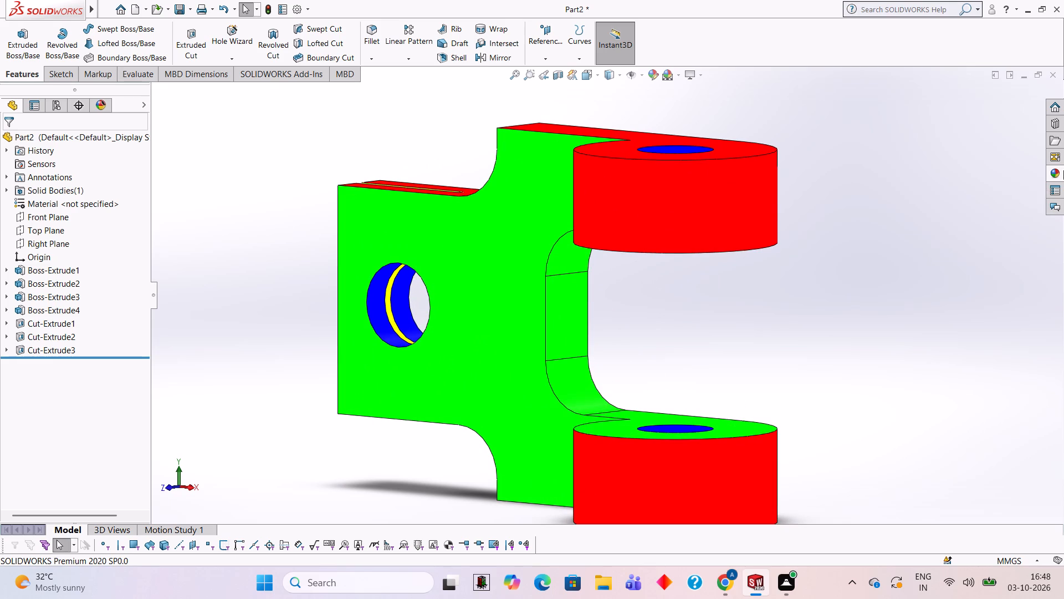
left_click(1063, 170)
left_click_drag(946, 468, 580, 308)
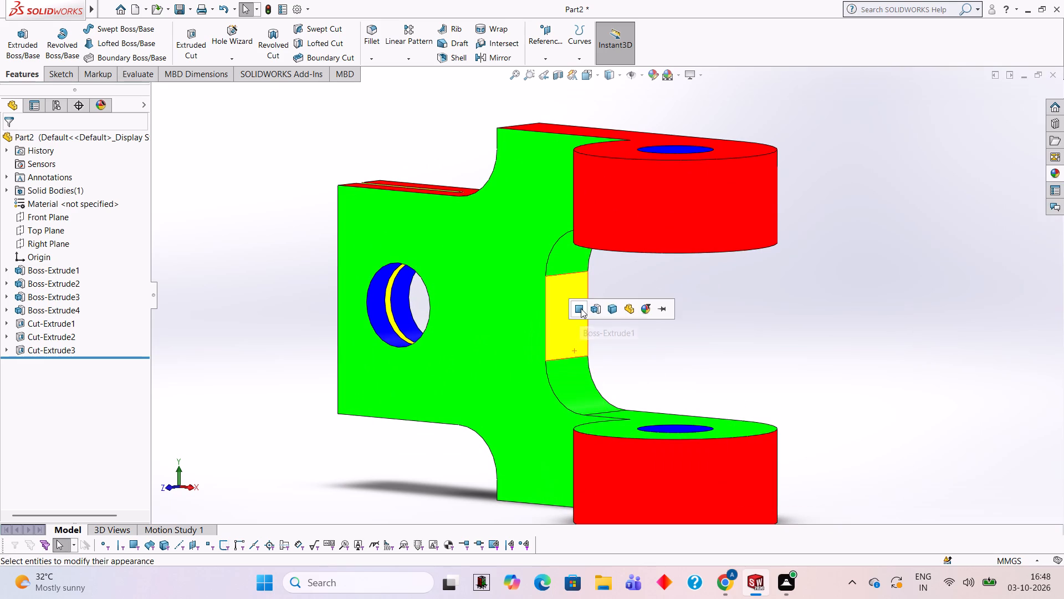
left_click(581, 308)
Apply the Yellow LED appearance to only the lower rounded inner corner face of the C-shaped opening.
left_click(1056, 174)
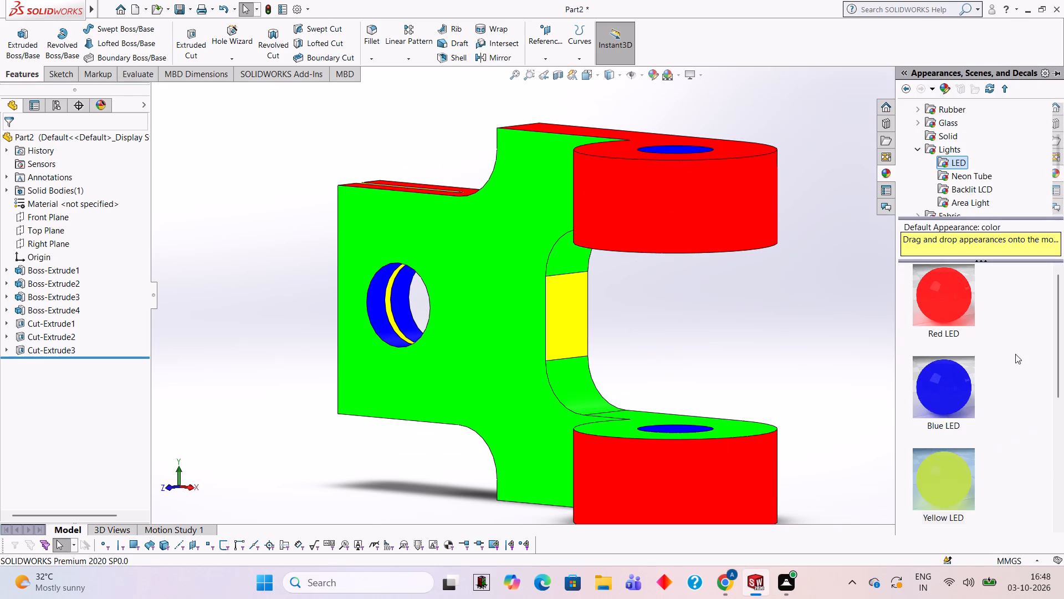
left_click_drag(942, 476, 582, 381)
left_click(581, 380)
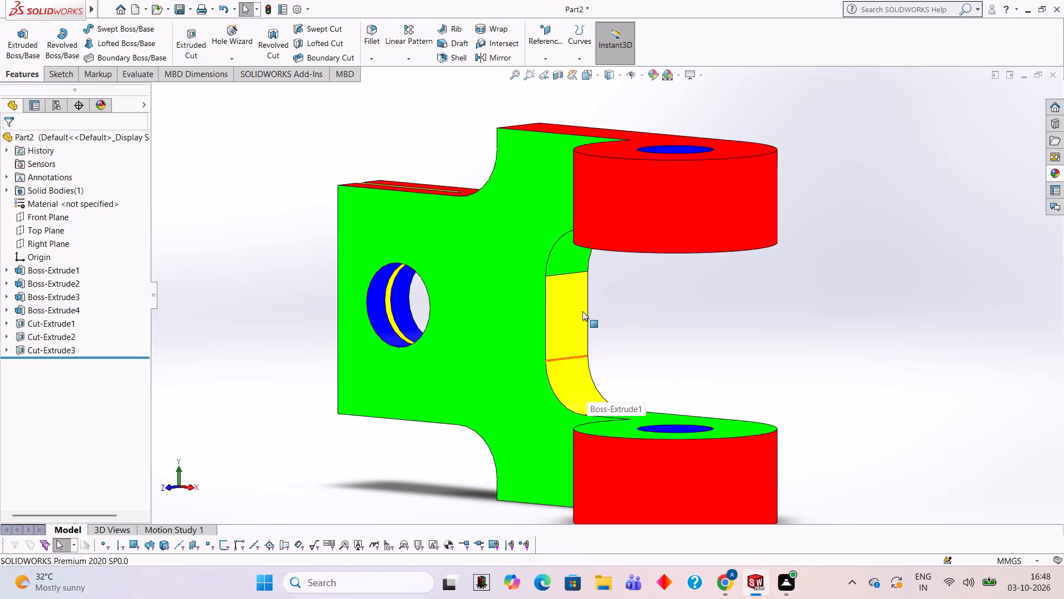
Apply the Yellow LED appearance to only the upper rounded inner corner face of the C-shaped opening.
middle_click_drag(582, 306, 595, 219)
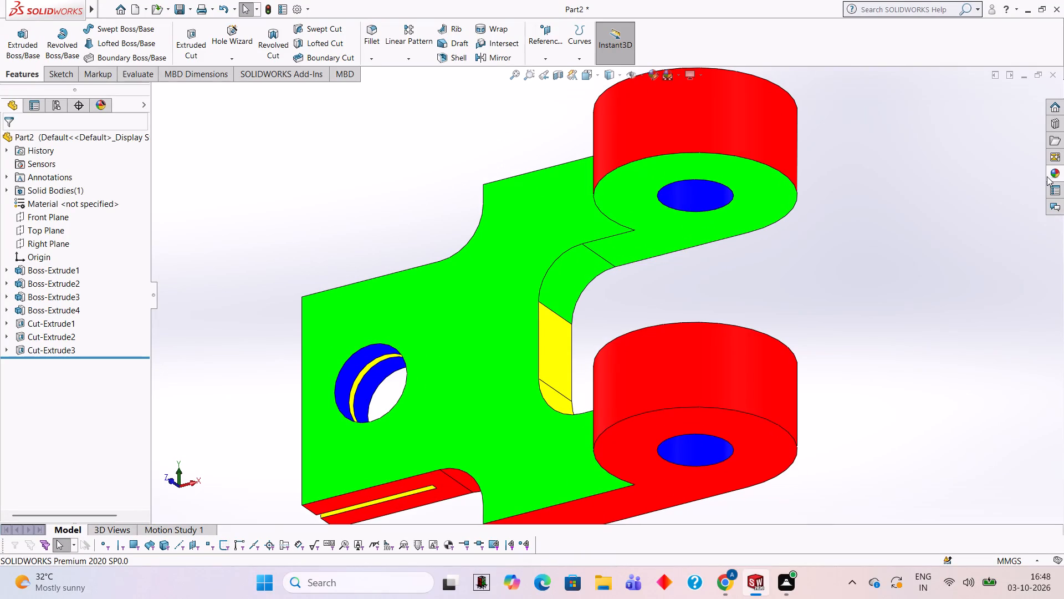
left_click(1053, 175)
left_click_drag(959, 479, 596, 286)
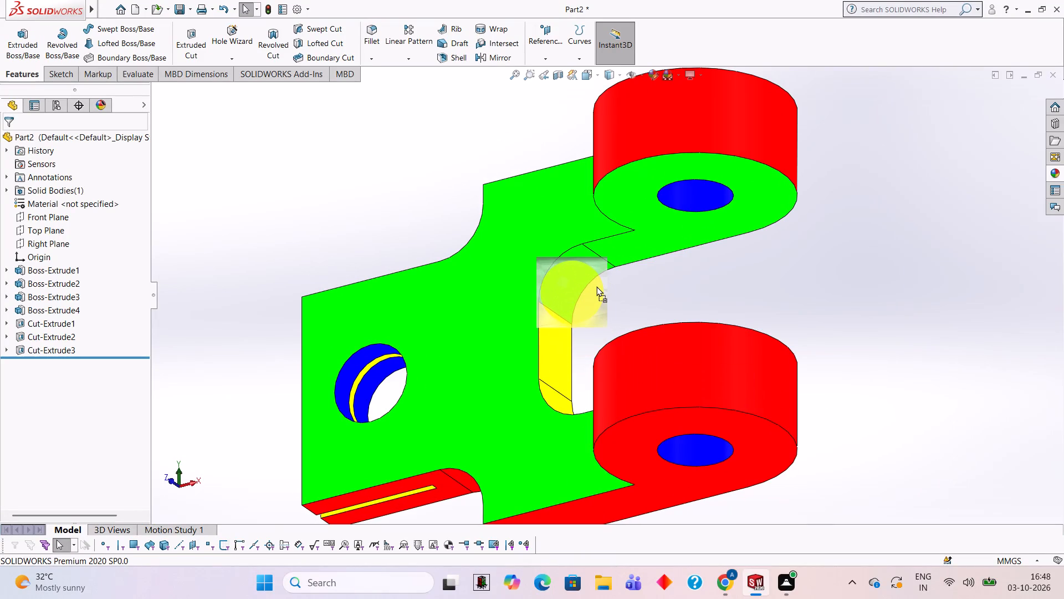
left_click_drag(596, 286, 594, 282)
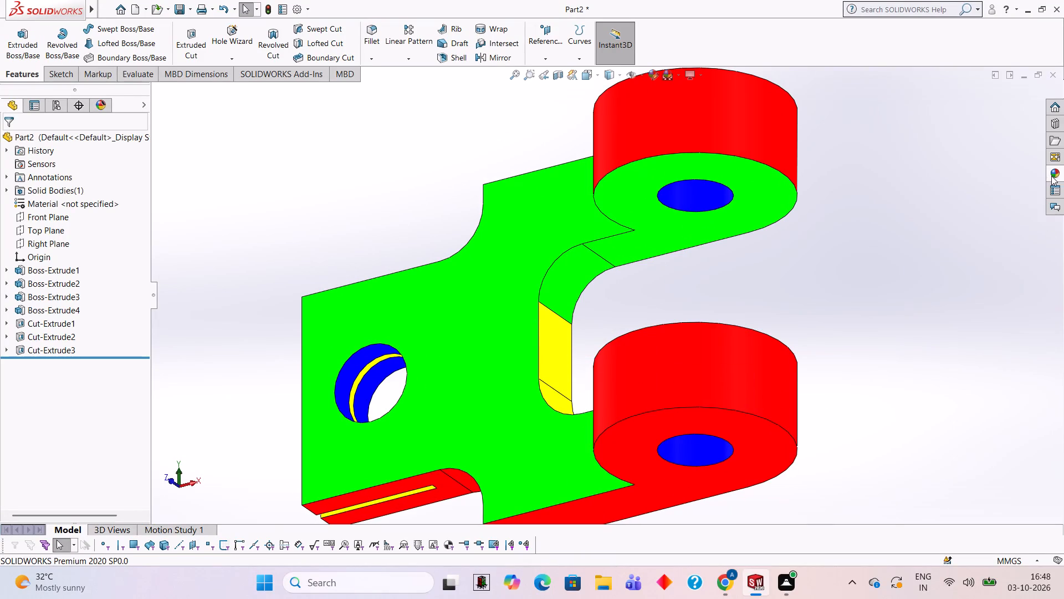
left_click(1051, 176)
left_click_drag(954, 459, 575, 252)
left_click(575, 252)
Examine the whole coloured part from several angles, checking the C-shaped opening, both discs and the slotted extension.
scroll(665, 317, "up", 4)
middle_click(672, 304)
scroll(686, 286, "up", 2)
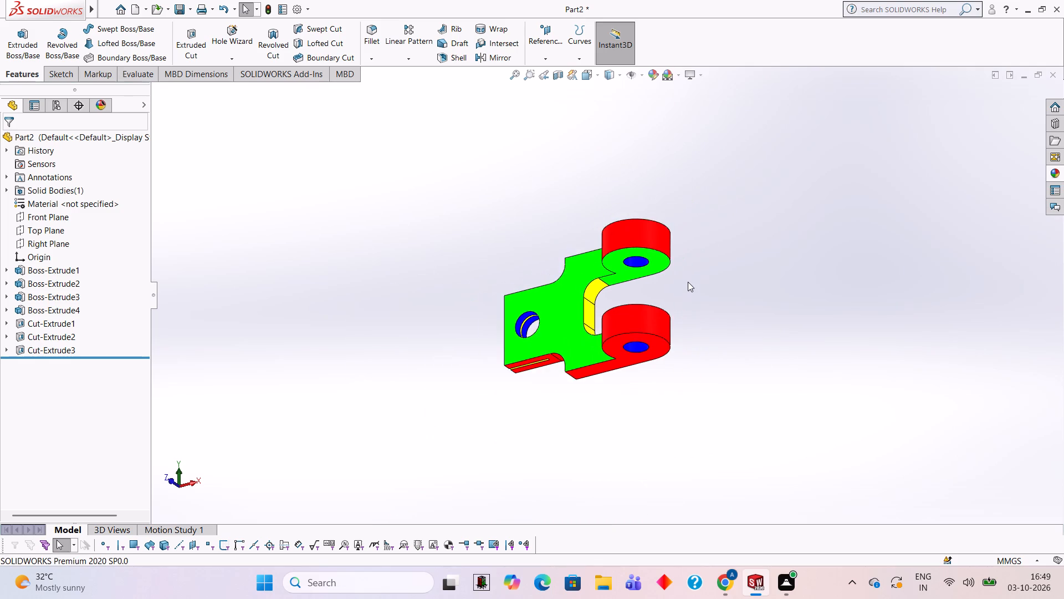
scroll(688, 282, "up", 3)
middle_click_drag(690, 400, 703, 472)
scroll(698, 450, "down", 1)
scroll(652, 296, "down", 2)
middle_click_drag(616, 267, 644, 362)
scroll(616, 267, "down", 1)
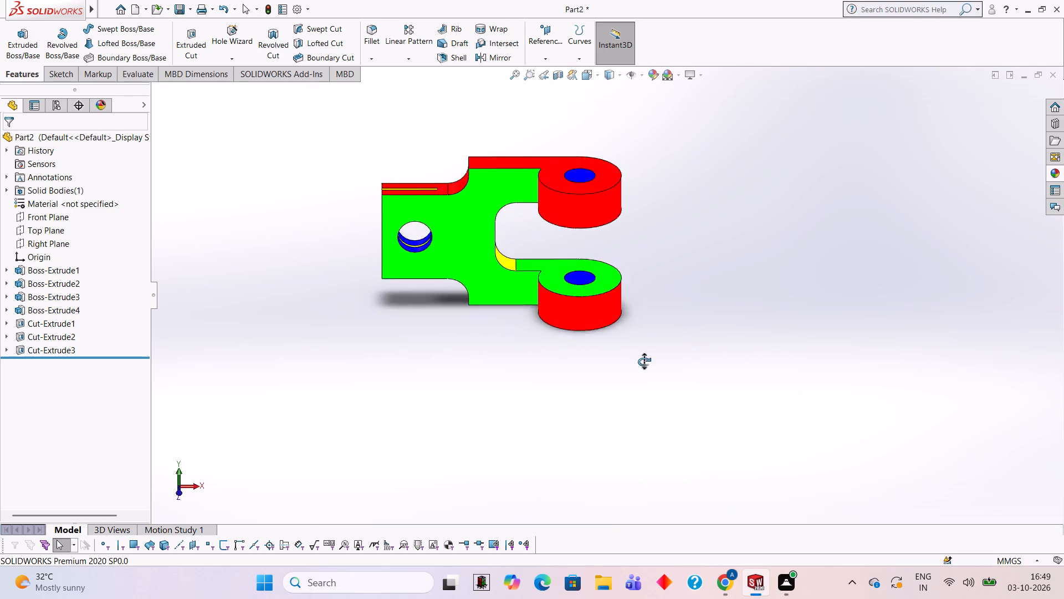
middle_click_drag(644, 362, 656, 395)
scroll(674, 294, "up", 1)
middle_click_drag(687, 301, 609, 385)
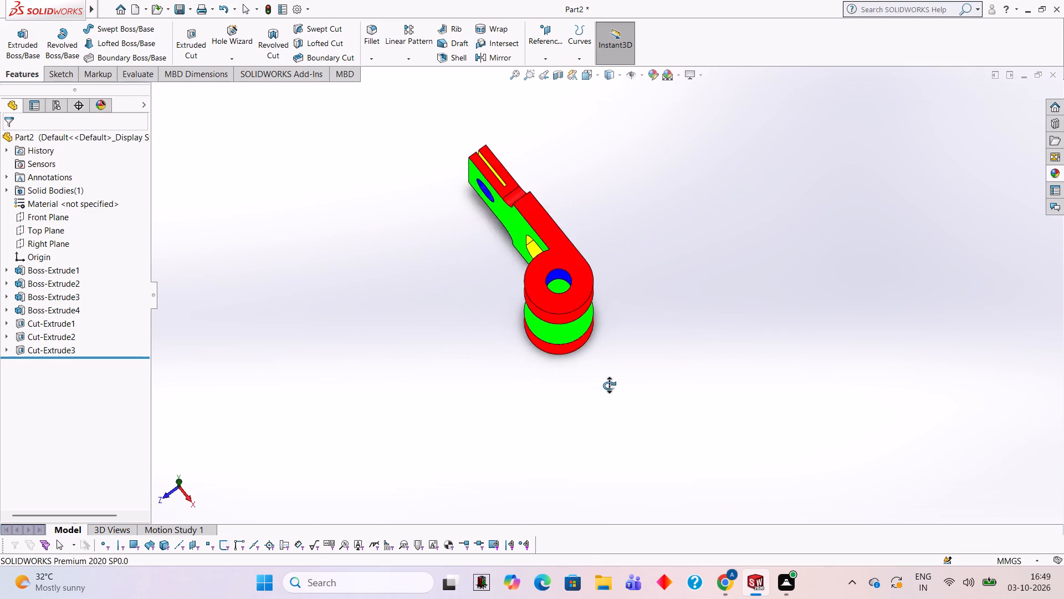
middle_click_drag(609, 385, 616, 370)
scroll(622, 370, "down", 1)
middle_click_drag(622, 370, 694, 236)
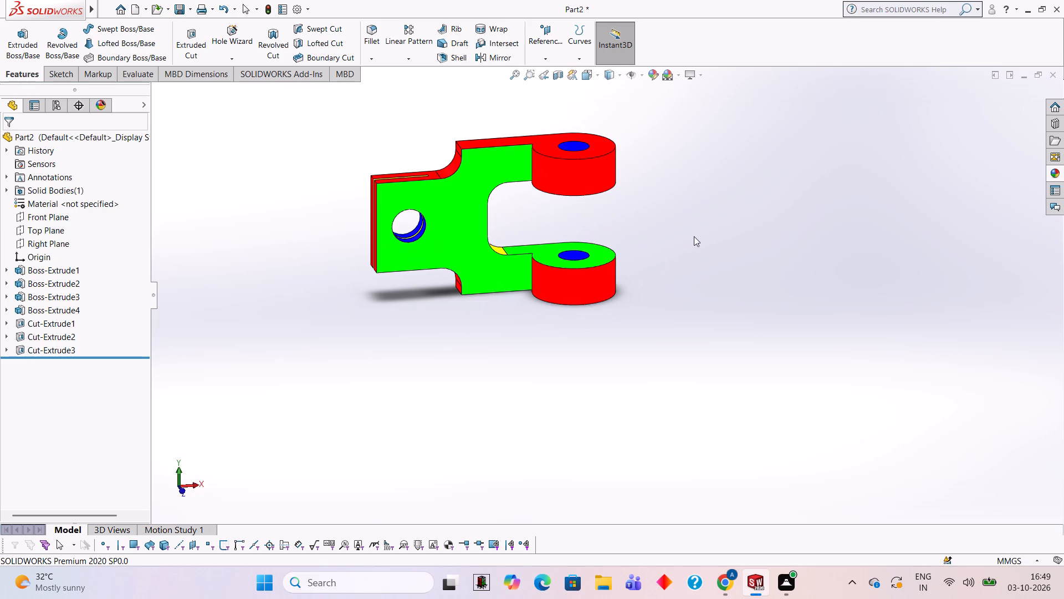
middle_click_drag(697, 247, 763, 205)
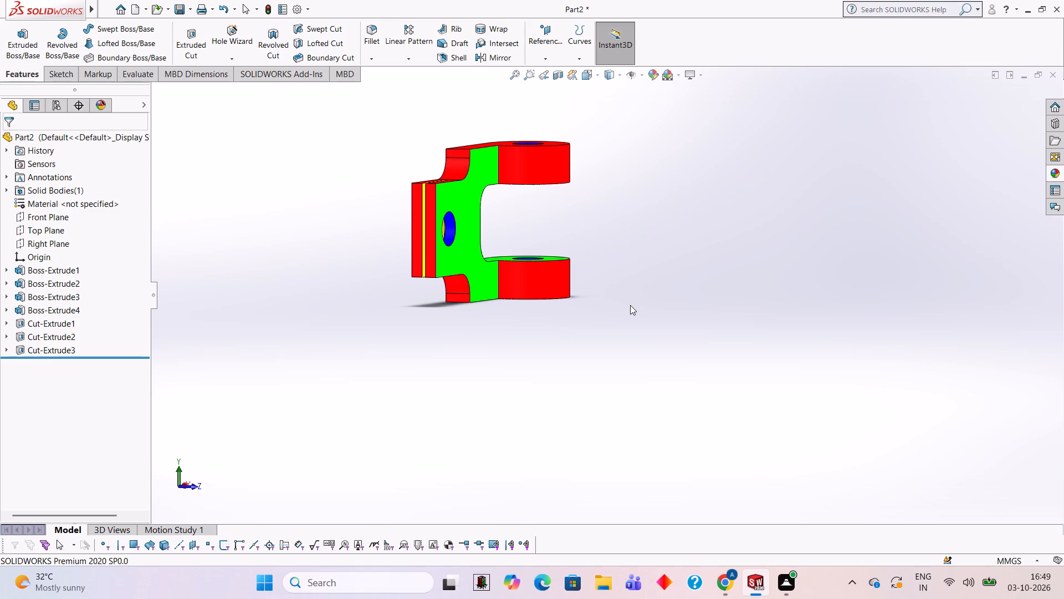
scroll(601, 250, "up", 2)
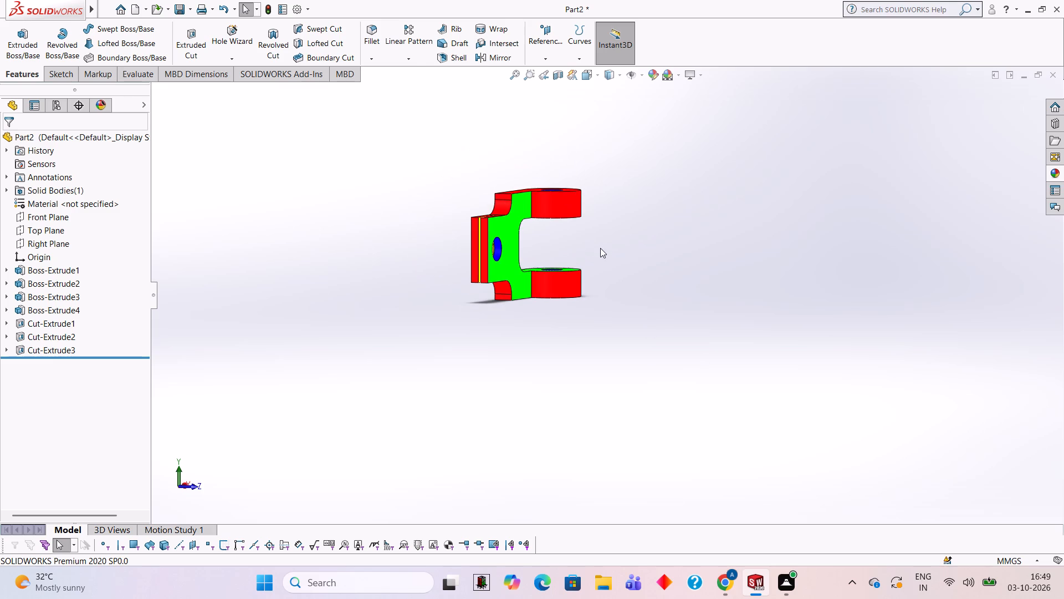
Examine the coloured part from several angles and distances, checking the C-shaped opening, the bored discs and the slotted, drilled extension.
middle_click_drag(625, 324, 571, 236)
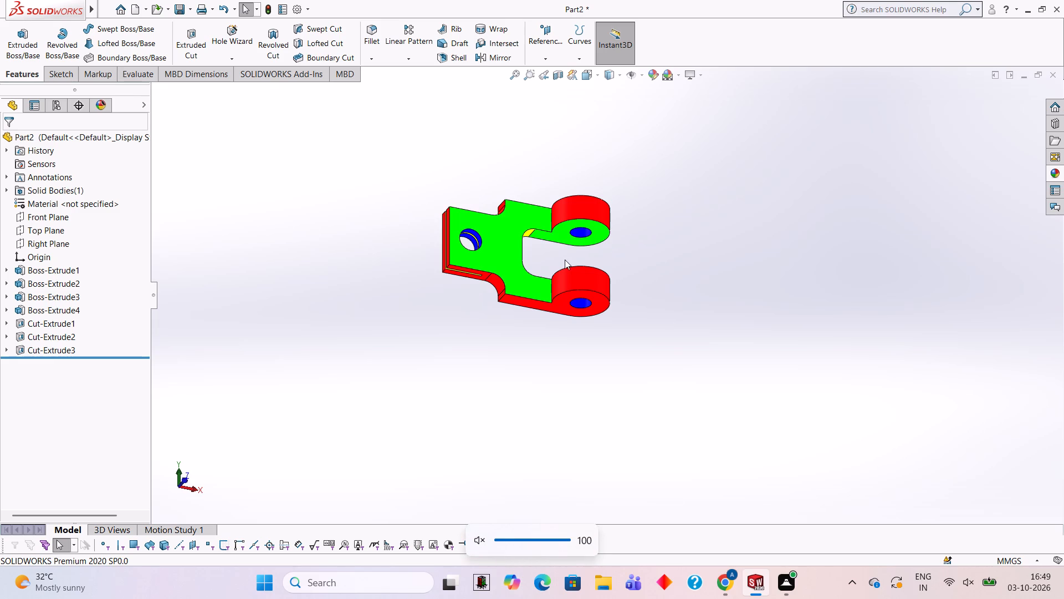
middle_click_drag(615, 231, 454, 441)
scroll(615, 231, "down", 1)
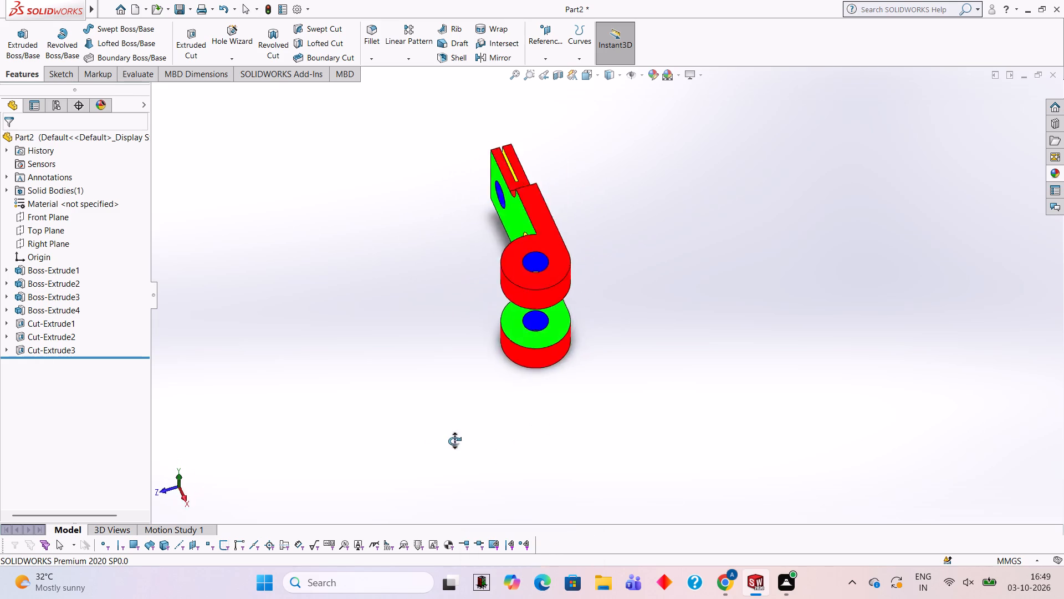
middle_click_drag(454, 441, 371, 463)
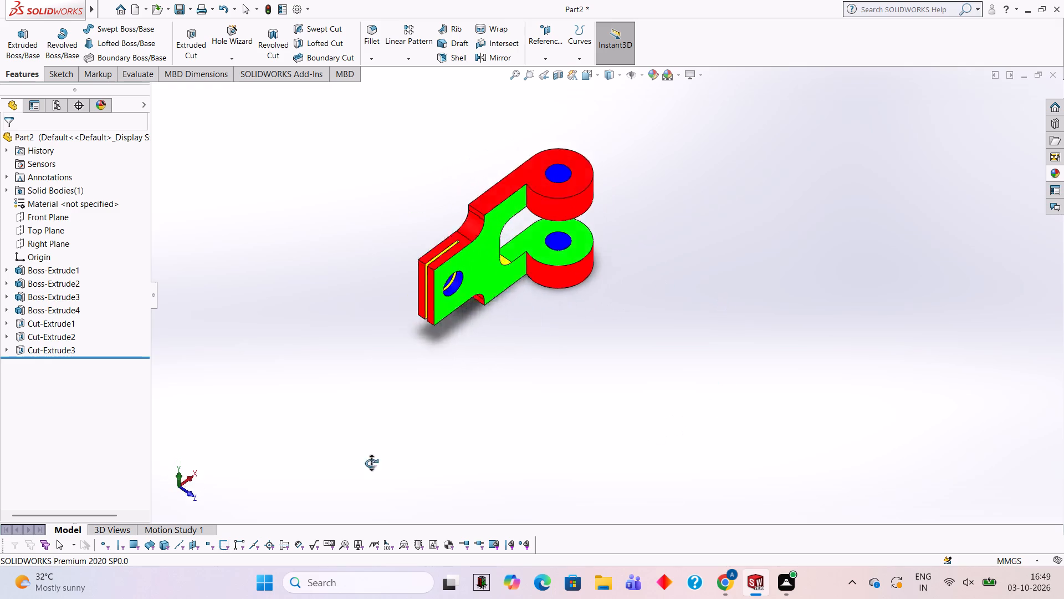
middle_click_drag(371, 463, 561, 369)
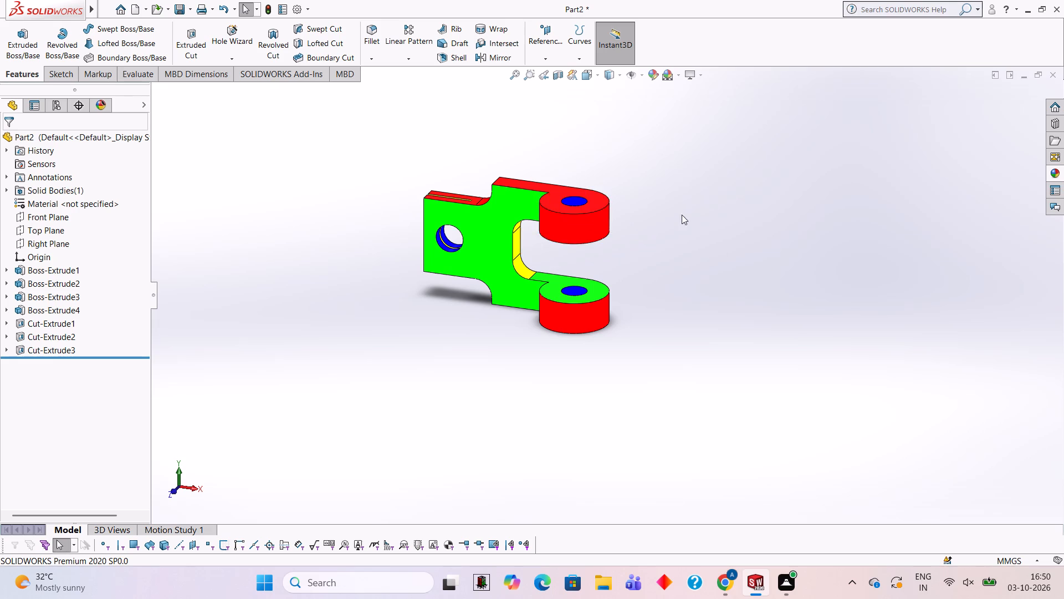
middle_click_drag(690, 219, 773, 241)
scroll(504, 268, "down", 2)
scroll(502, 147, "down", 3)
middle_click_drag(630, 343, 622, 286)
scroll(579, 269, "down", 1)
middle_click_drag(595, 316, 603, 299)
scroll(596, 298, "up", 5)
middle_click_drag(586, 286, 587, 319)
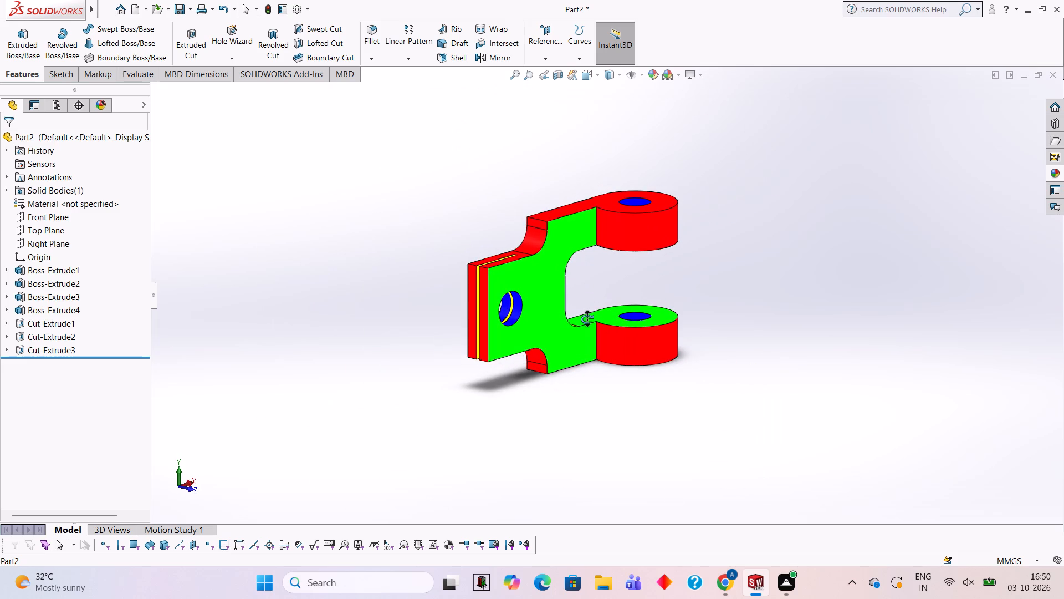
middle_click_drag(587, 319, 575, 312)
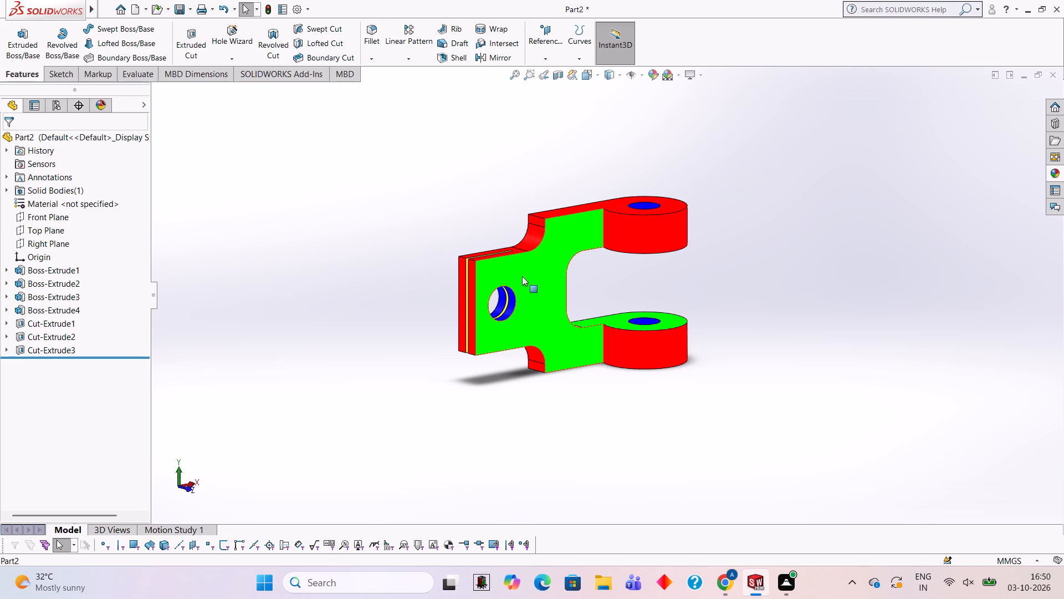
middle_click_drag(795, 248, 756, 235)
scroll(795, 248, "down", 1)
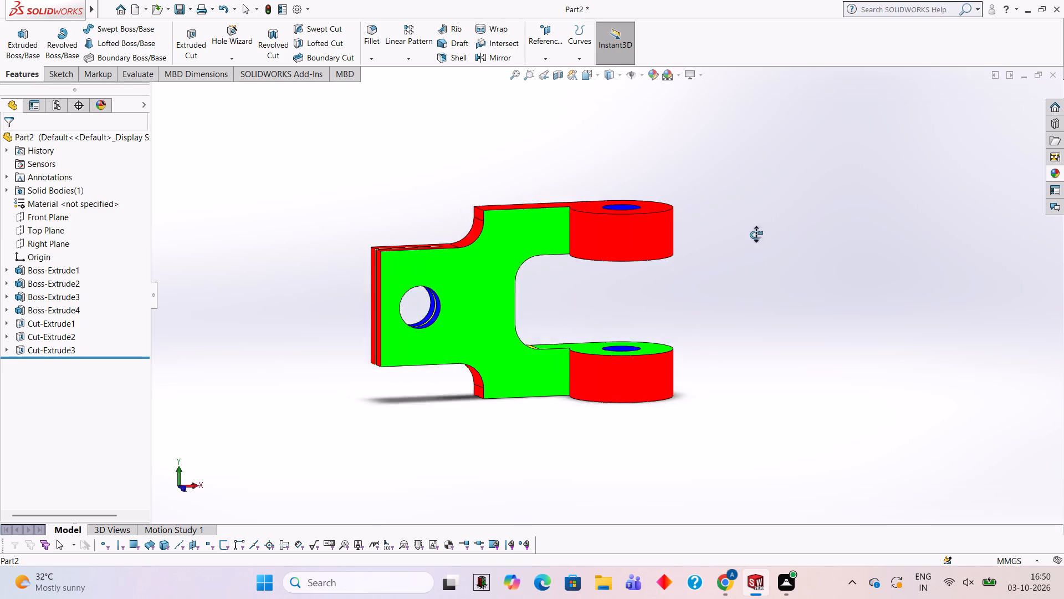
middle_click_drag(756, 235, 690, 240)
scroll(612, 292, "up", 2)
middle_click_drag(662, 216, 687, 228)
scroll(674, 221, "down", 1)
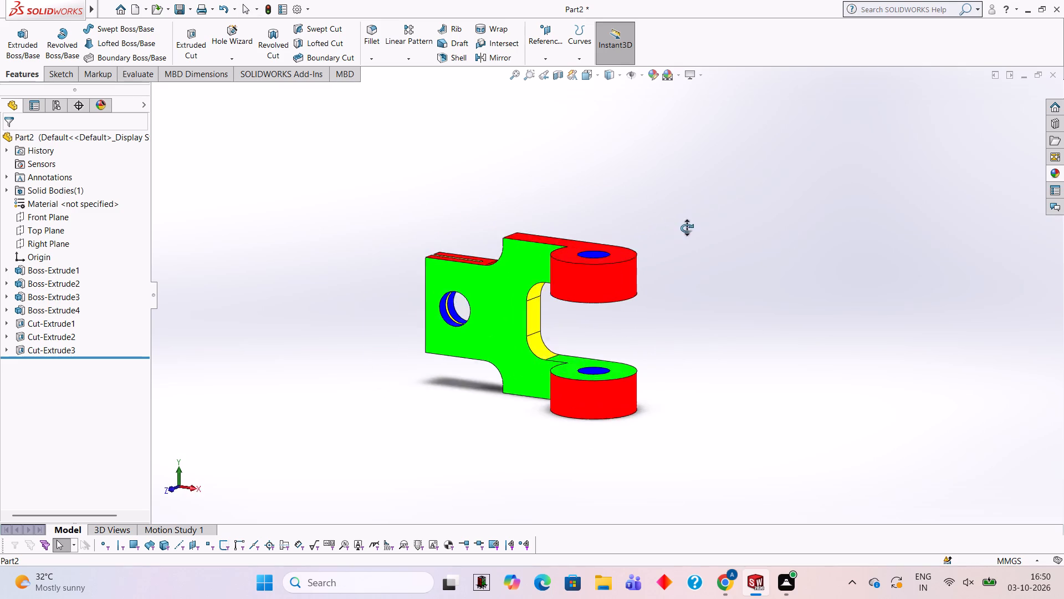
middle_click_drag(687, 228, 749, 263)
scroll(749, 263, "up", 1)
middle_click_drag(593, 309, 623, 268)
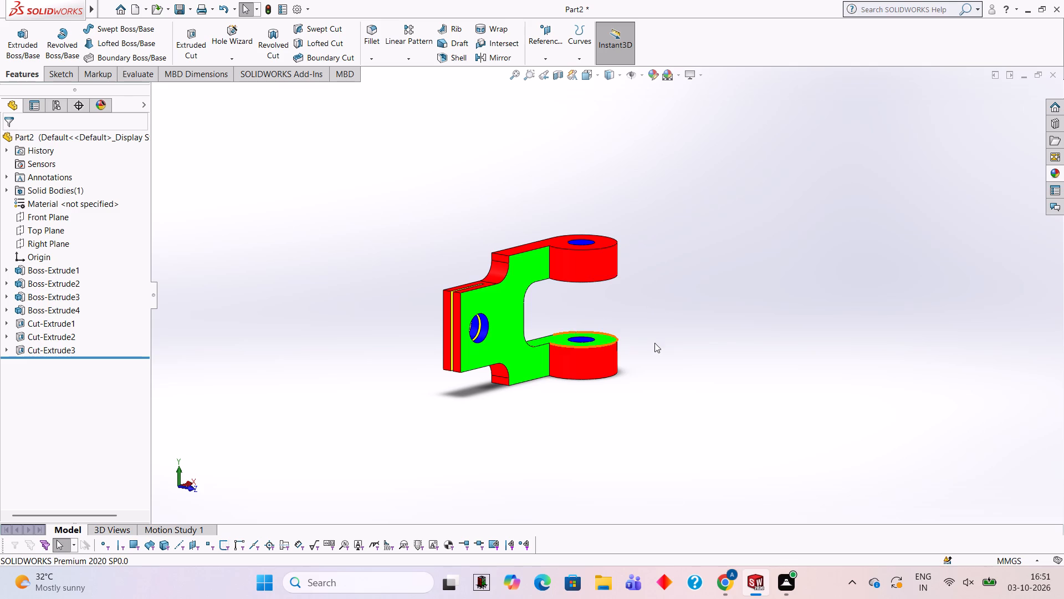
scroll(586, 339, "up", 1)
middle_click(576, 332)
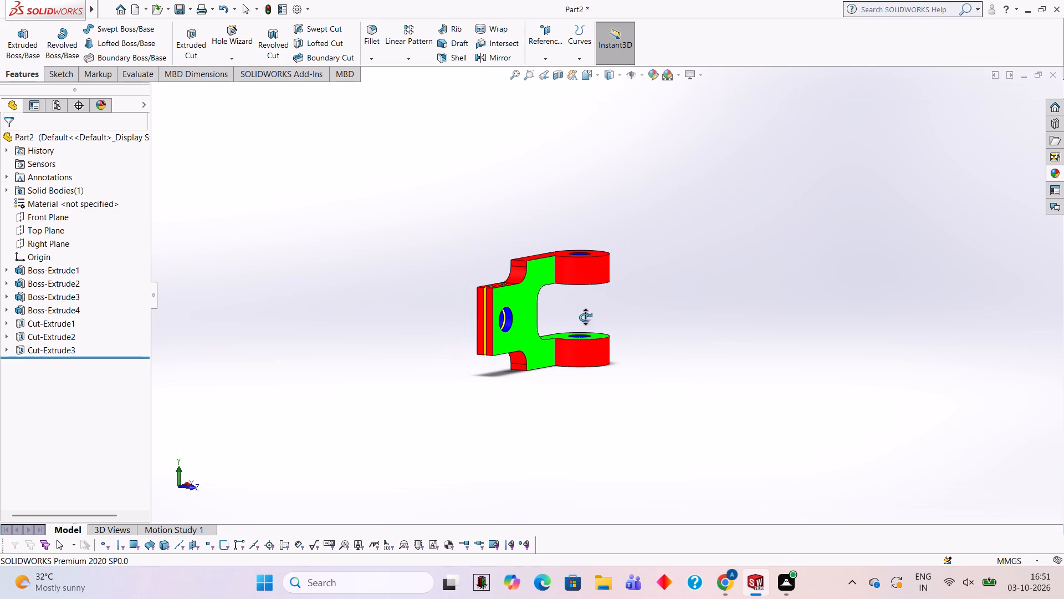
scroll(539, 319, "down", 1)
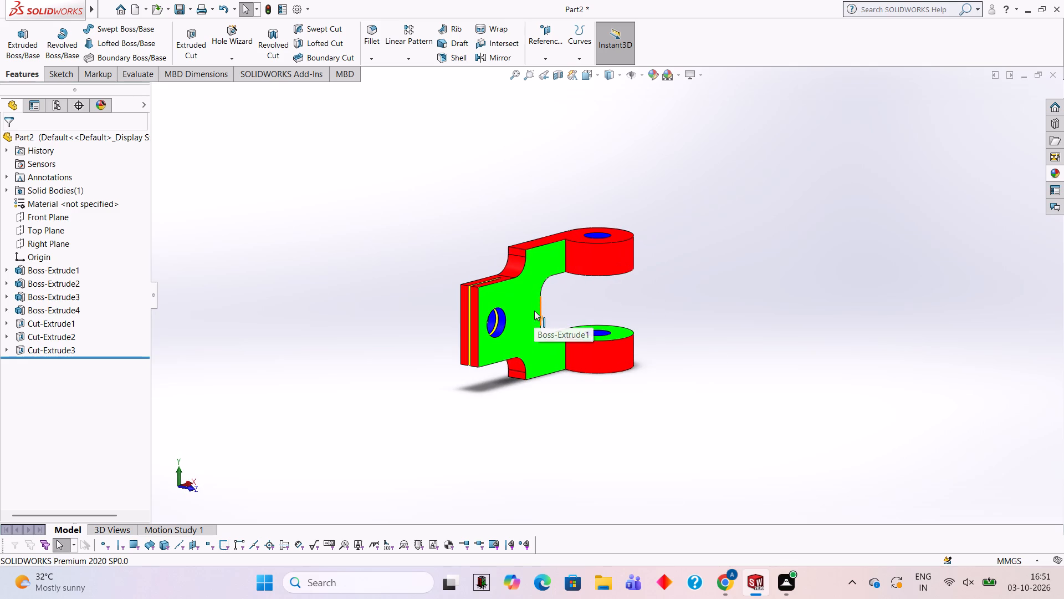
scroll(534, 311, "down", 2)
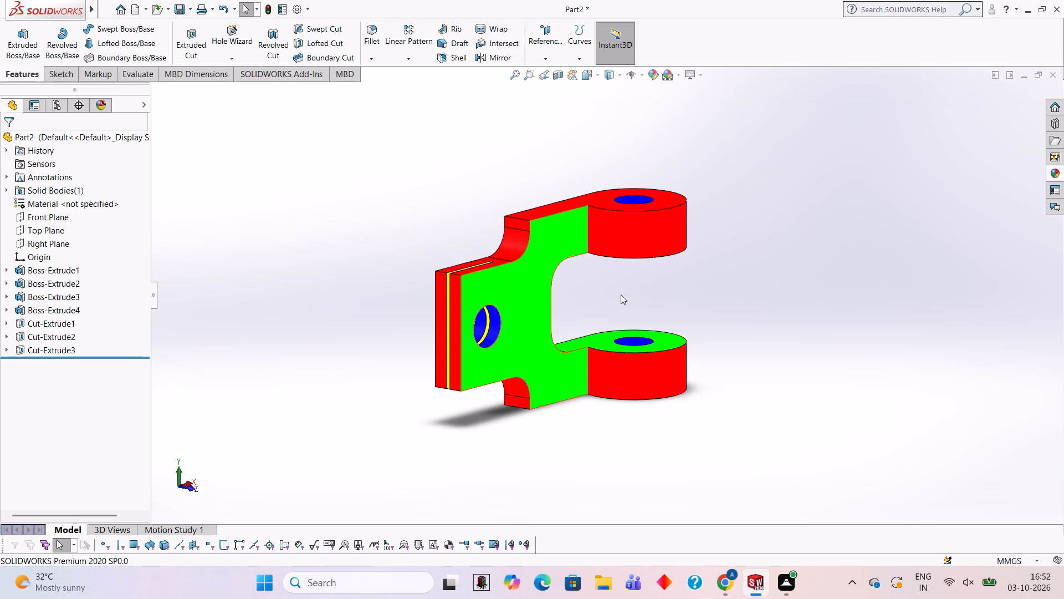
middle_click_drag(560, 291, 577, 300)
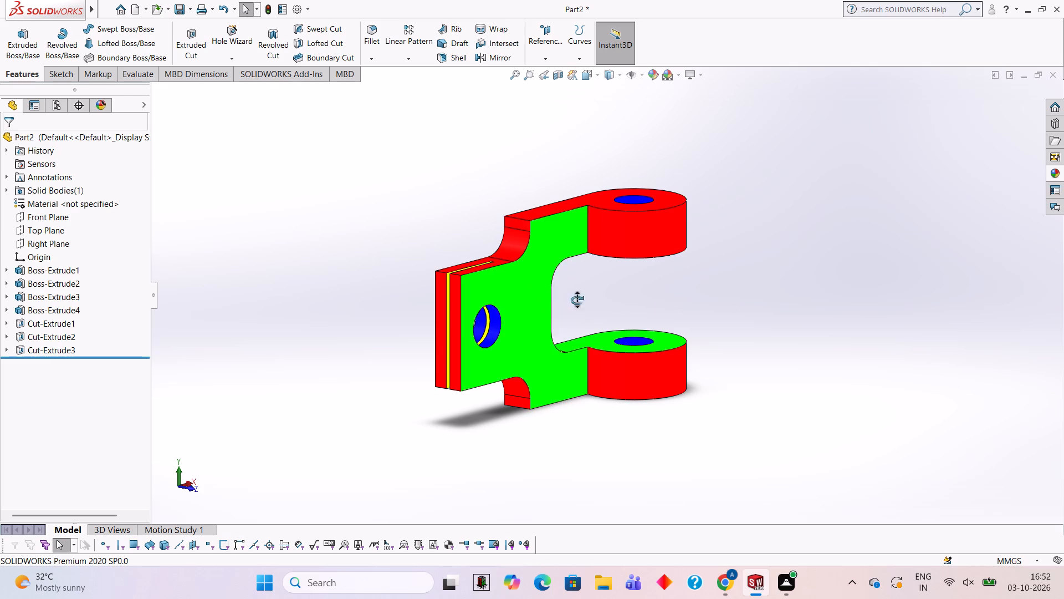
middle_click_drag(577, 300, 867, 444)
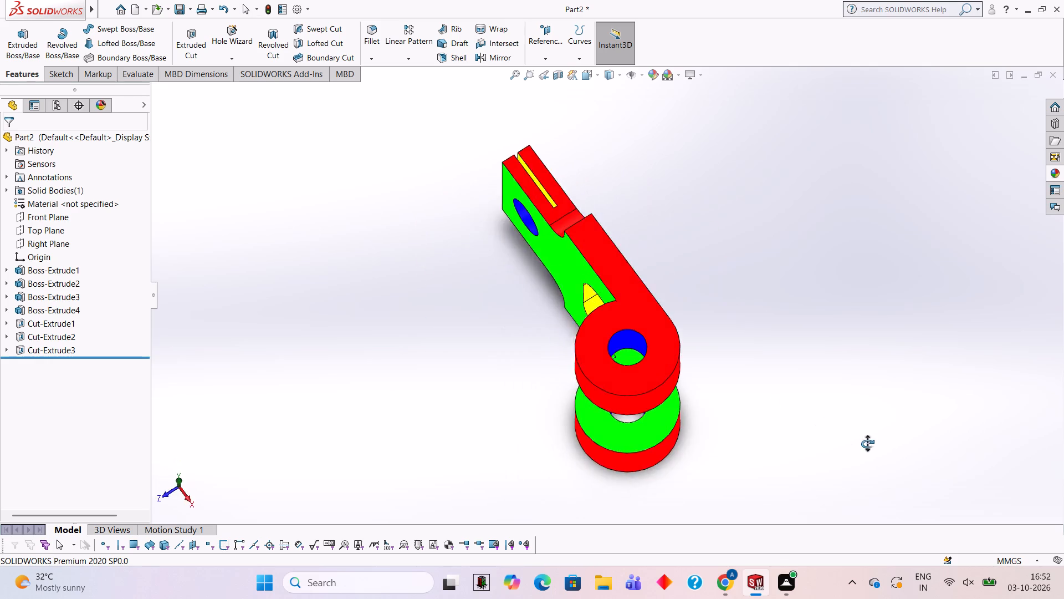
middle_click_drag(867, 444, 969, 302)
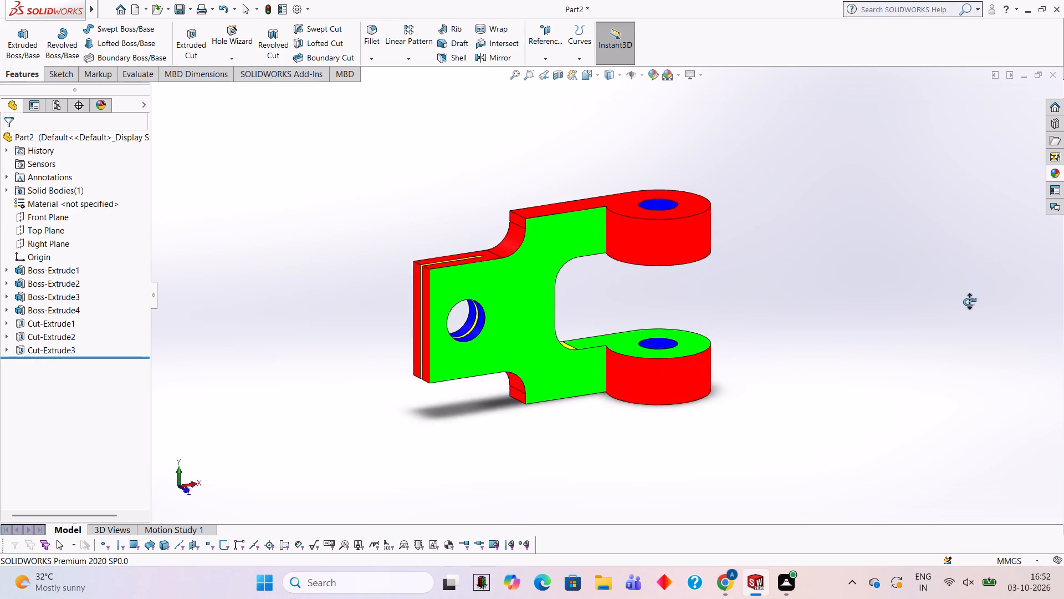
middle_click_drag(969, 302, 989, 280)
middle_click_drag(611, 302, 628, 313)
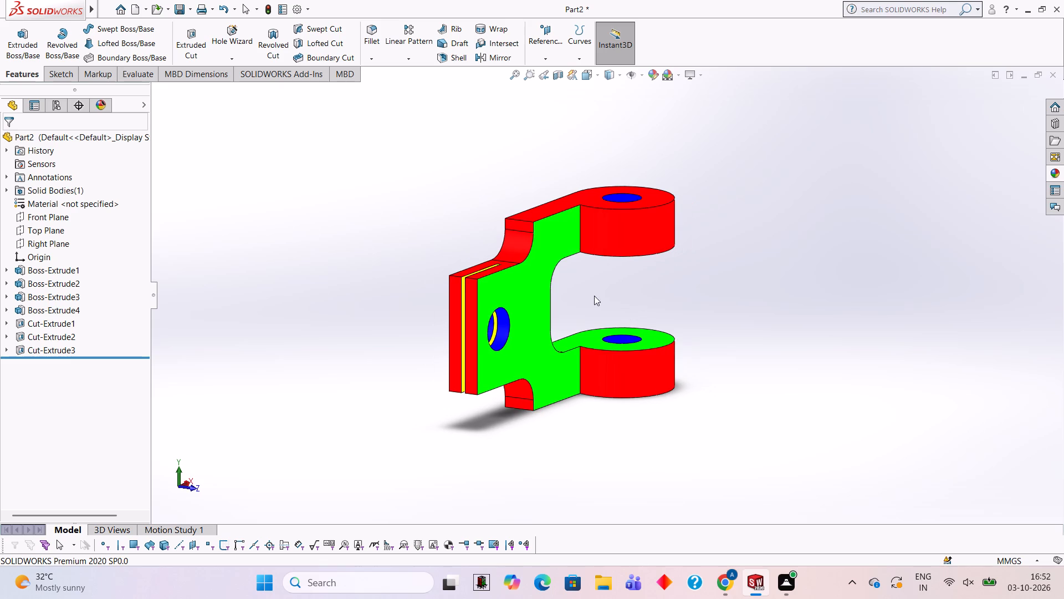
scroll(589, 290, "up", 1)
middle_click(589, 290)
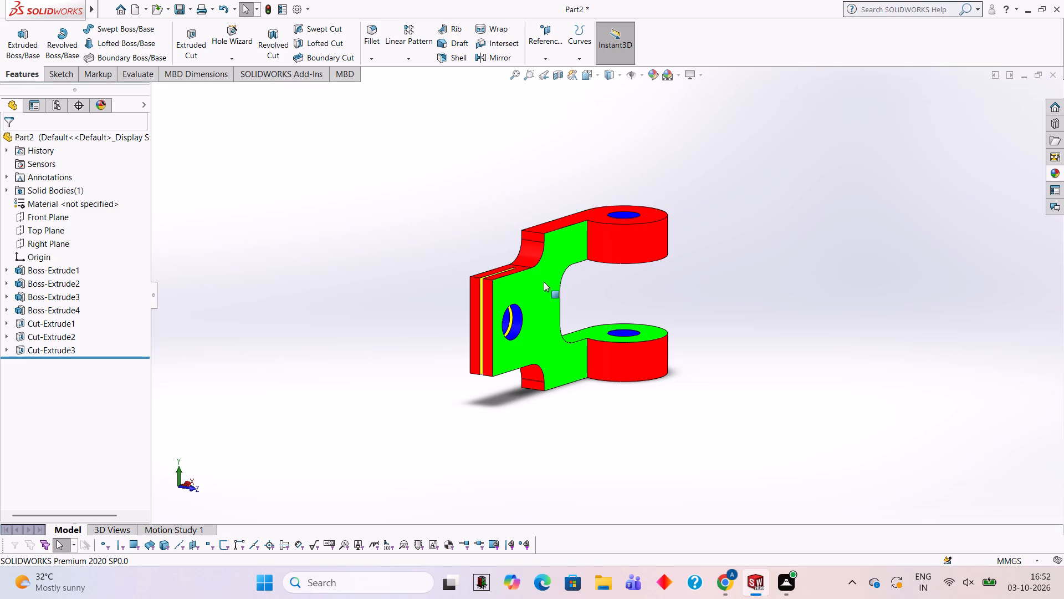
middle_click_drag(649, 297, 627, 413)
scroll(582, 277, "down", 2)
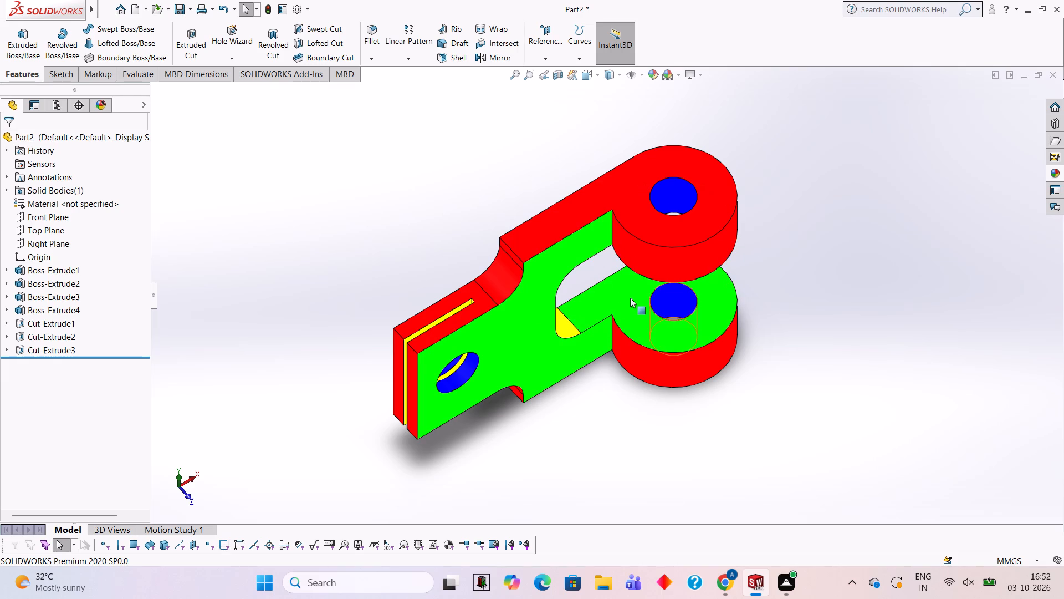
middle_click_drag(796, 366, 795, 291)
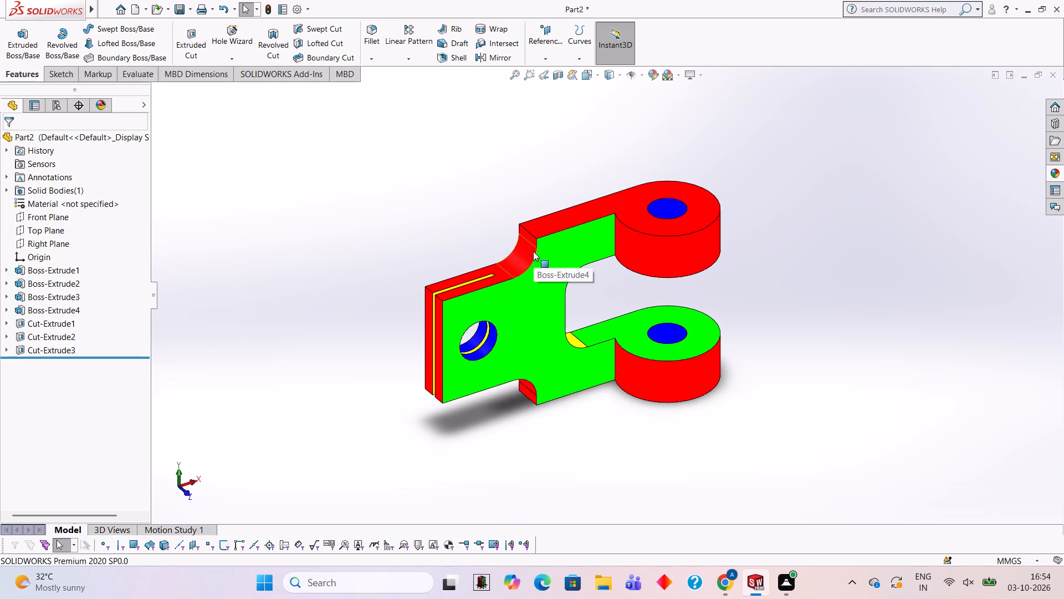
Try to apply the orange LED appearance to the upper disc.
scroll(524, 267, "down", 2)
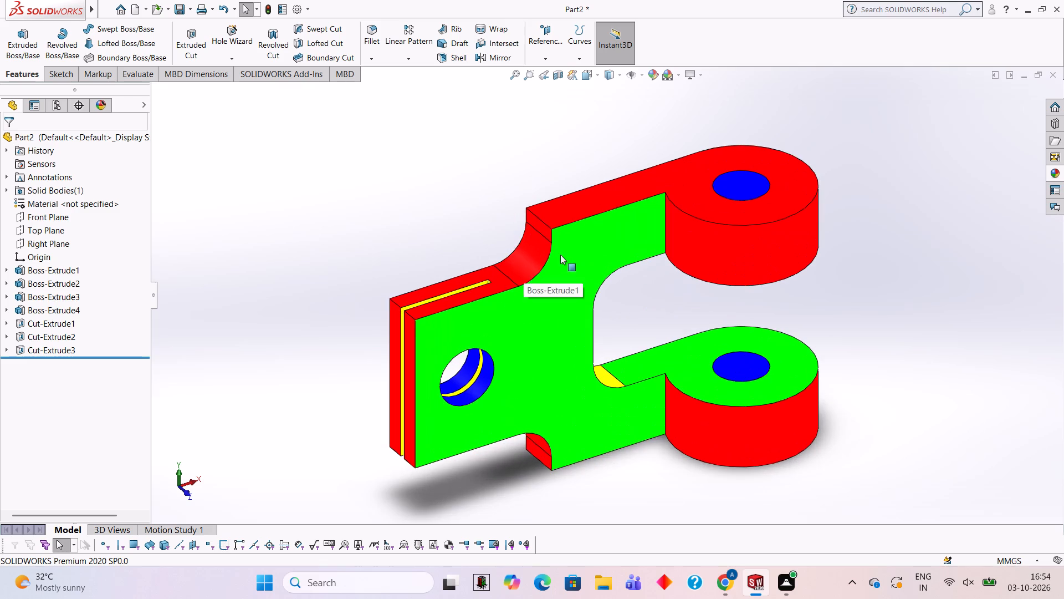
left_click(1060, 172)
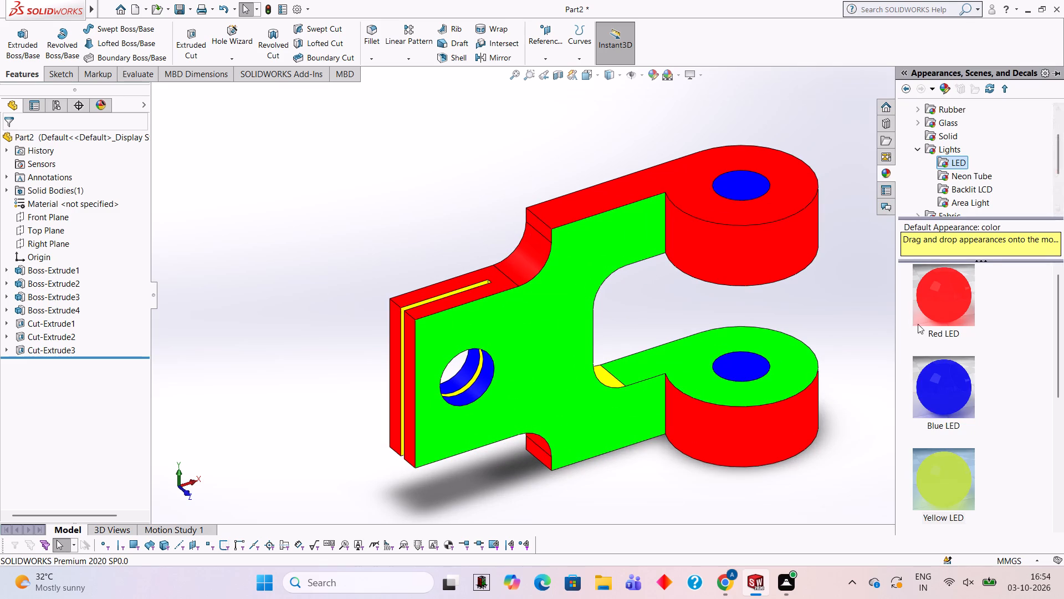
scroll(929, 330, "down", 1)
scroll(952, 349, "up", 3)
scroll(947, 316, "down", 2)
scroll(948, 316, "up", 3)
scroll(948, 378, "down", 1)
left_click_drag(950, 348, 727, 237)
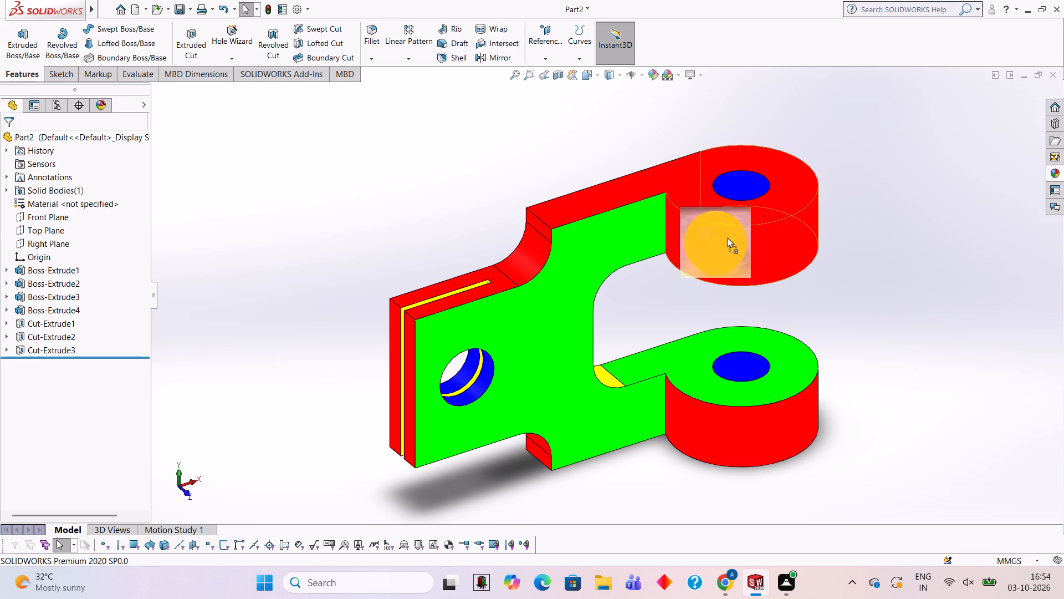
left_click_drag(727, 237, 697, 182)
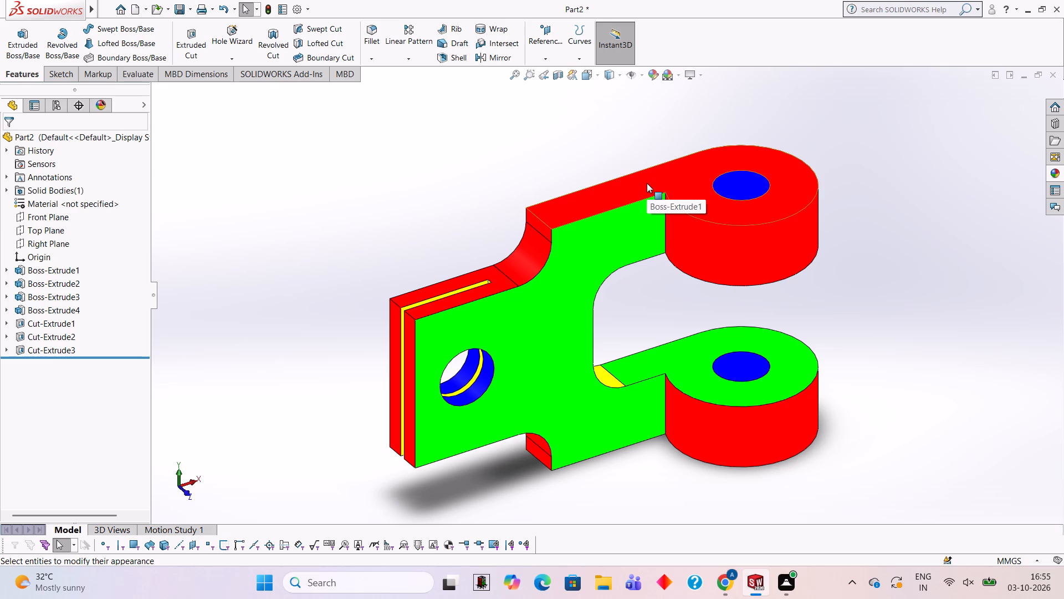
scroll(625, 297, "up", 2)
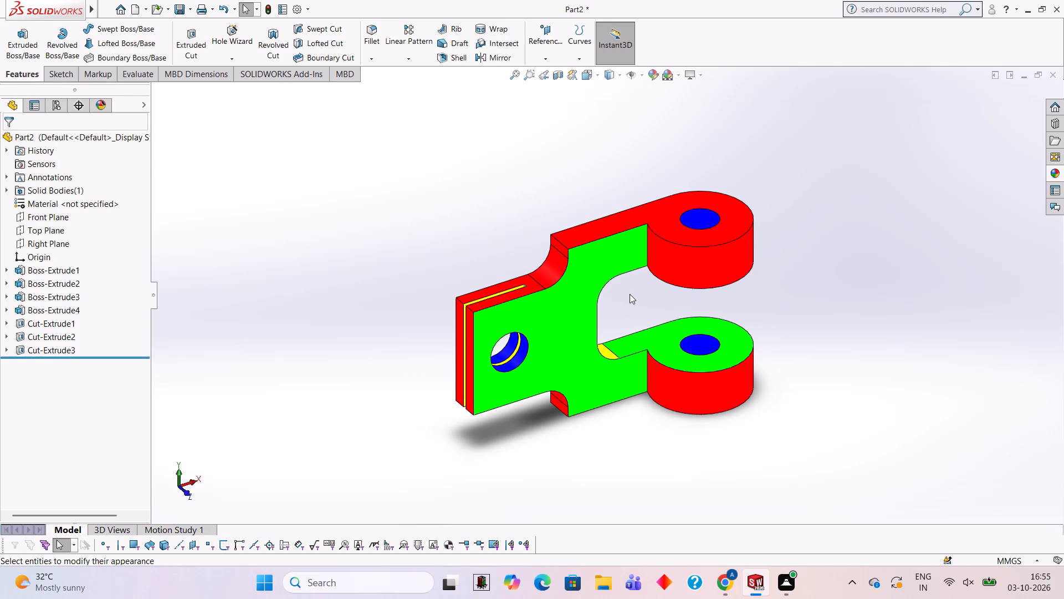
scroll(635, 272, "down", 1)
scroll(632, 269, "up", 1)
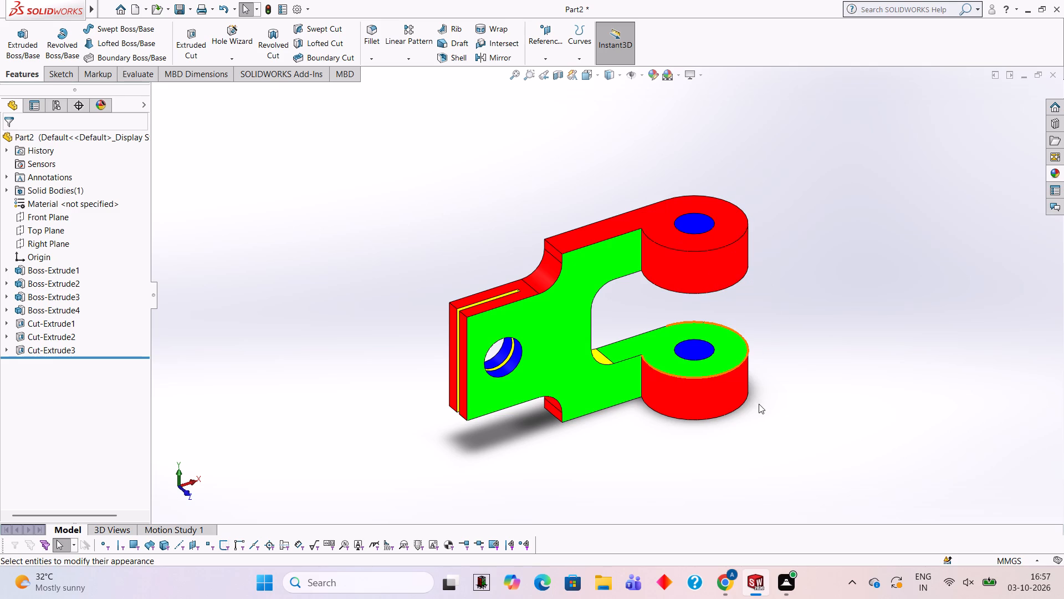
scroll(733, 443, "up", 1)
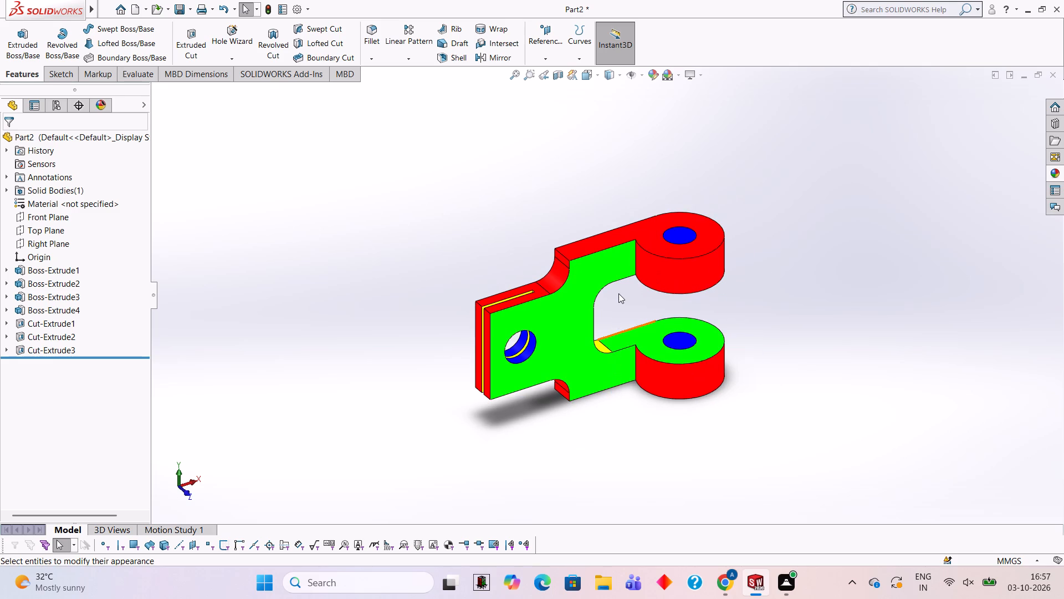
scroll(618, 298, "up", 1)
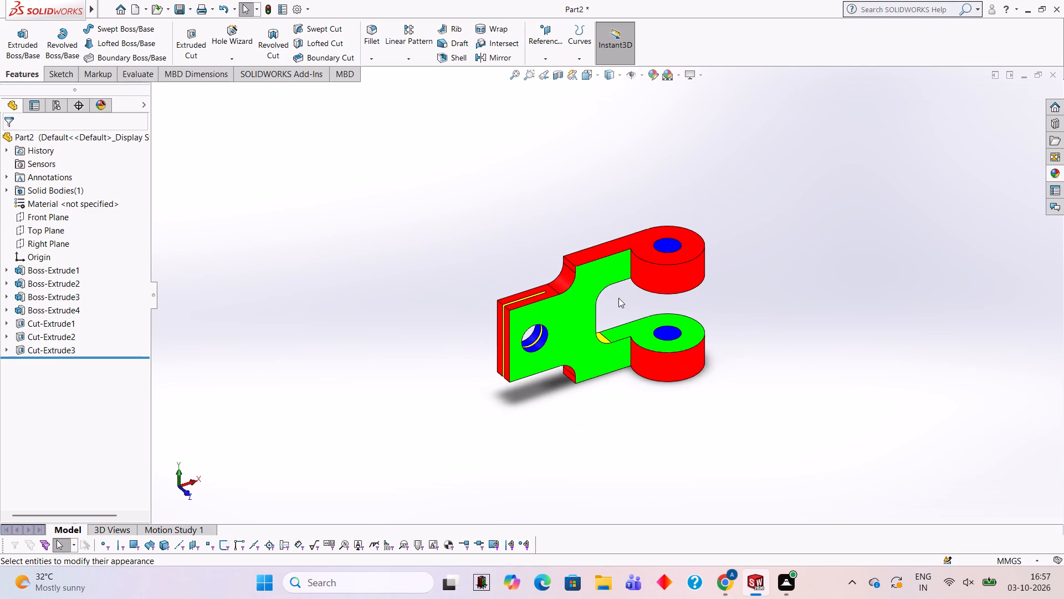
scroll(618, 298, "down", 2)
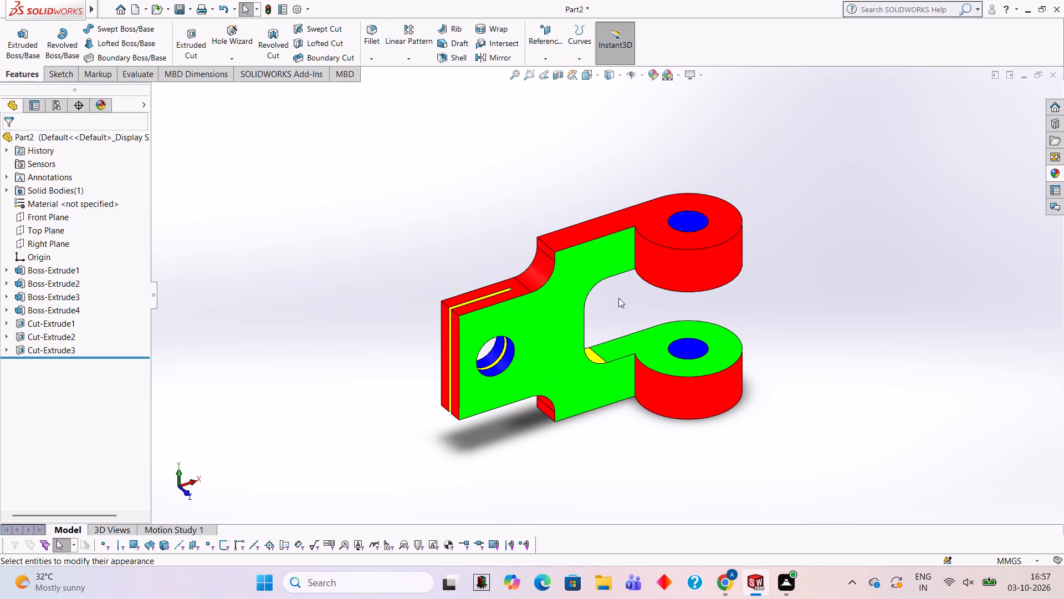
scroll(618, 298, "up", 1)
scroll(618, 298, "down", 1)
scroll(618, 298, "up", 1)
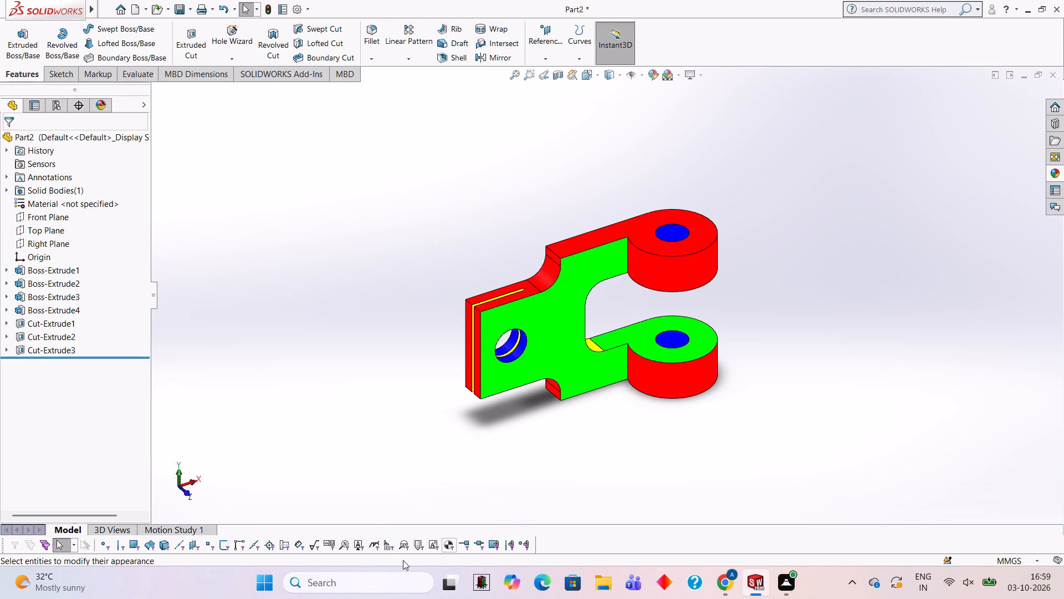
Save the part in the Documents folder as a SOLIDWORKS Part file named OFFSET.
key("ctrl+s")
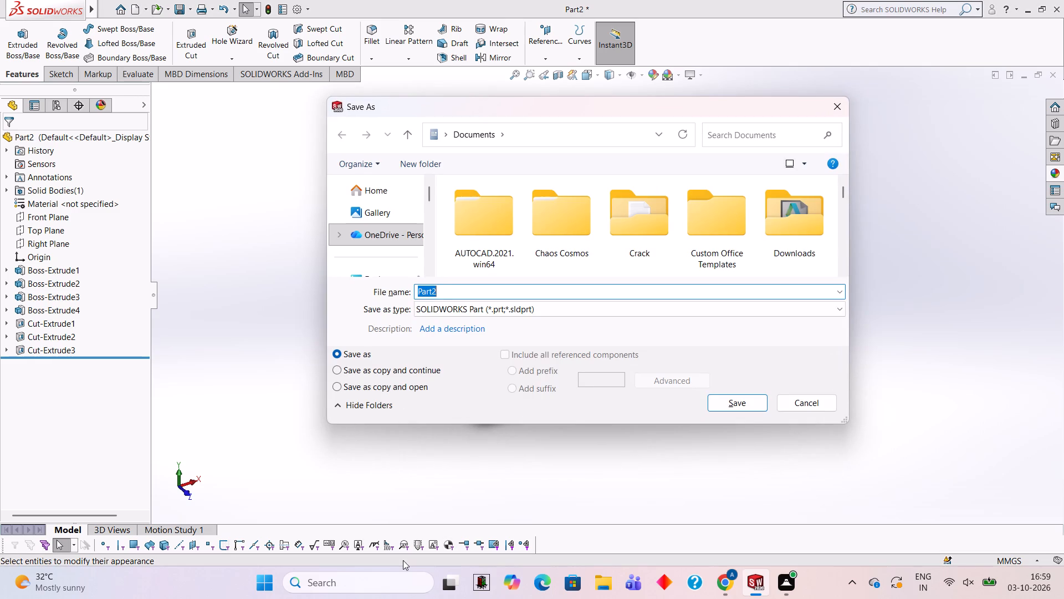
type("OFF")
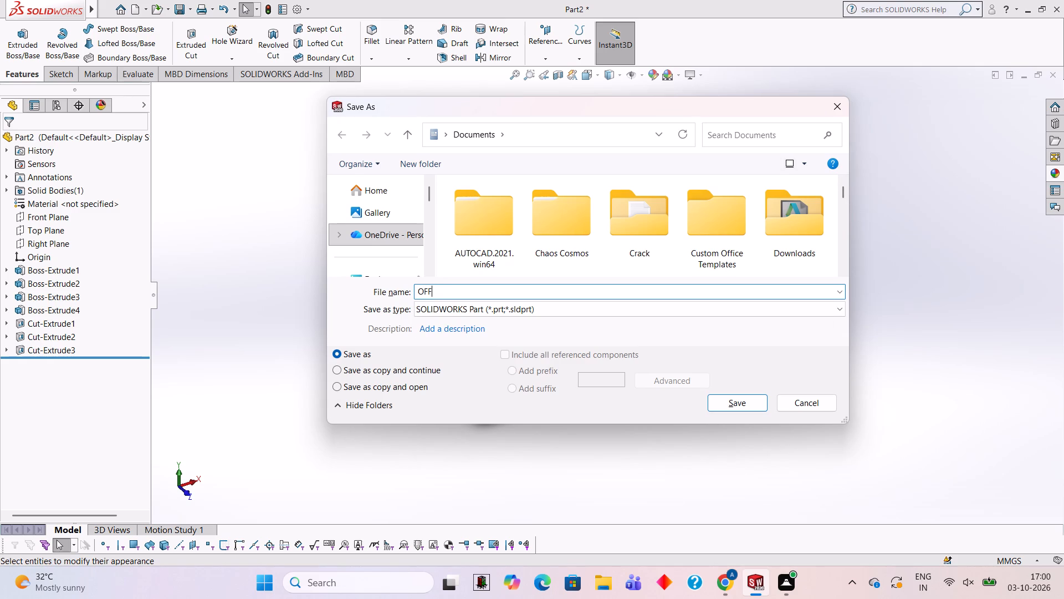
type("SET")
key("Return")
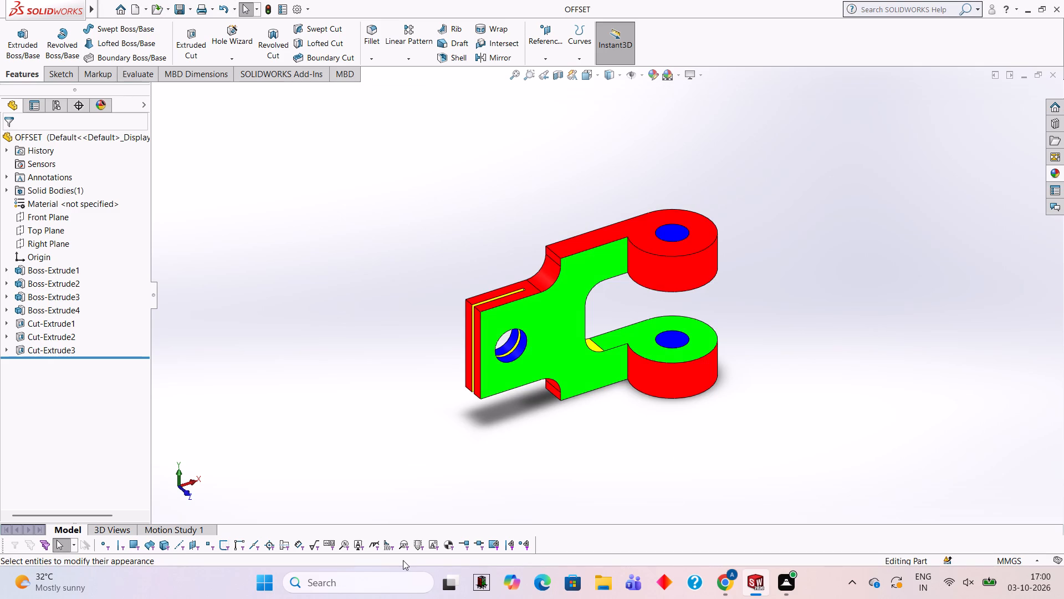
Save a PDF version of the part in the Documents folder under the name OFFSET, using Adobe Portable Document Format.
left_click(188, 9)
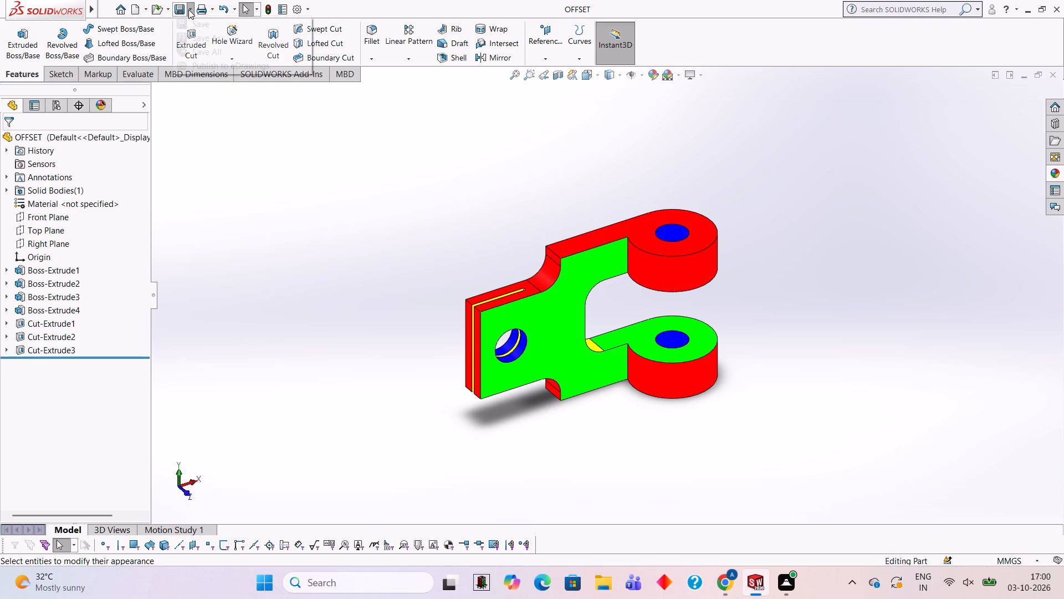
left_click(207, 35)
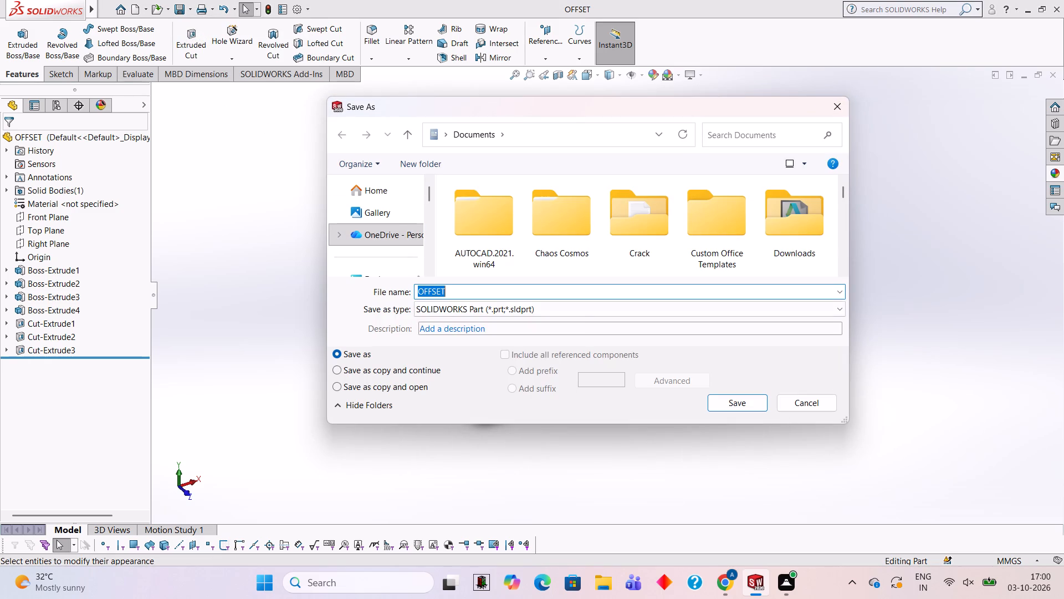
left_click(577, 307)
left_click(542, 83)
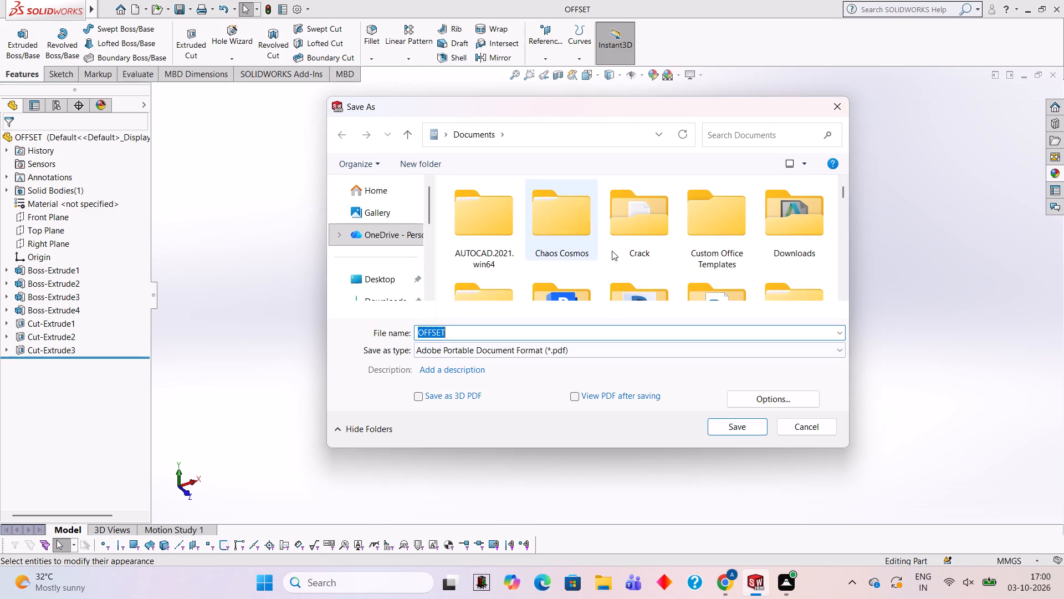
left_click(746, 425)
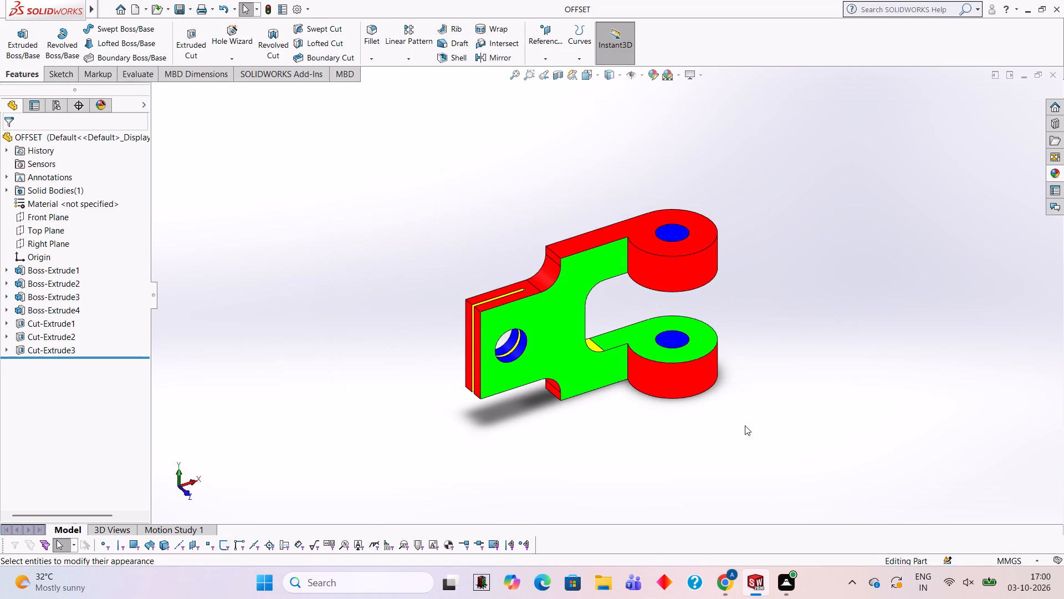